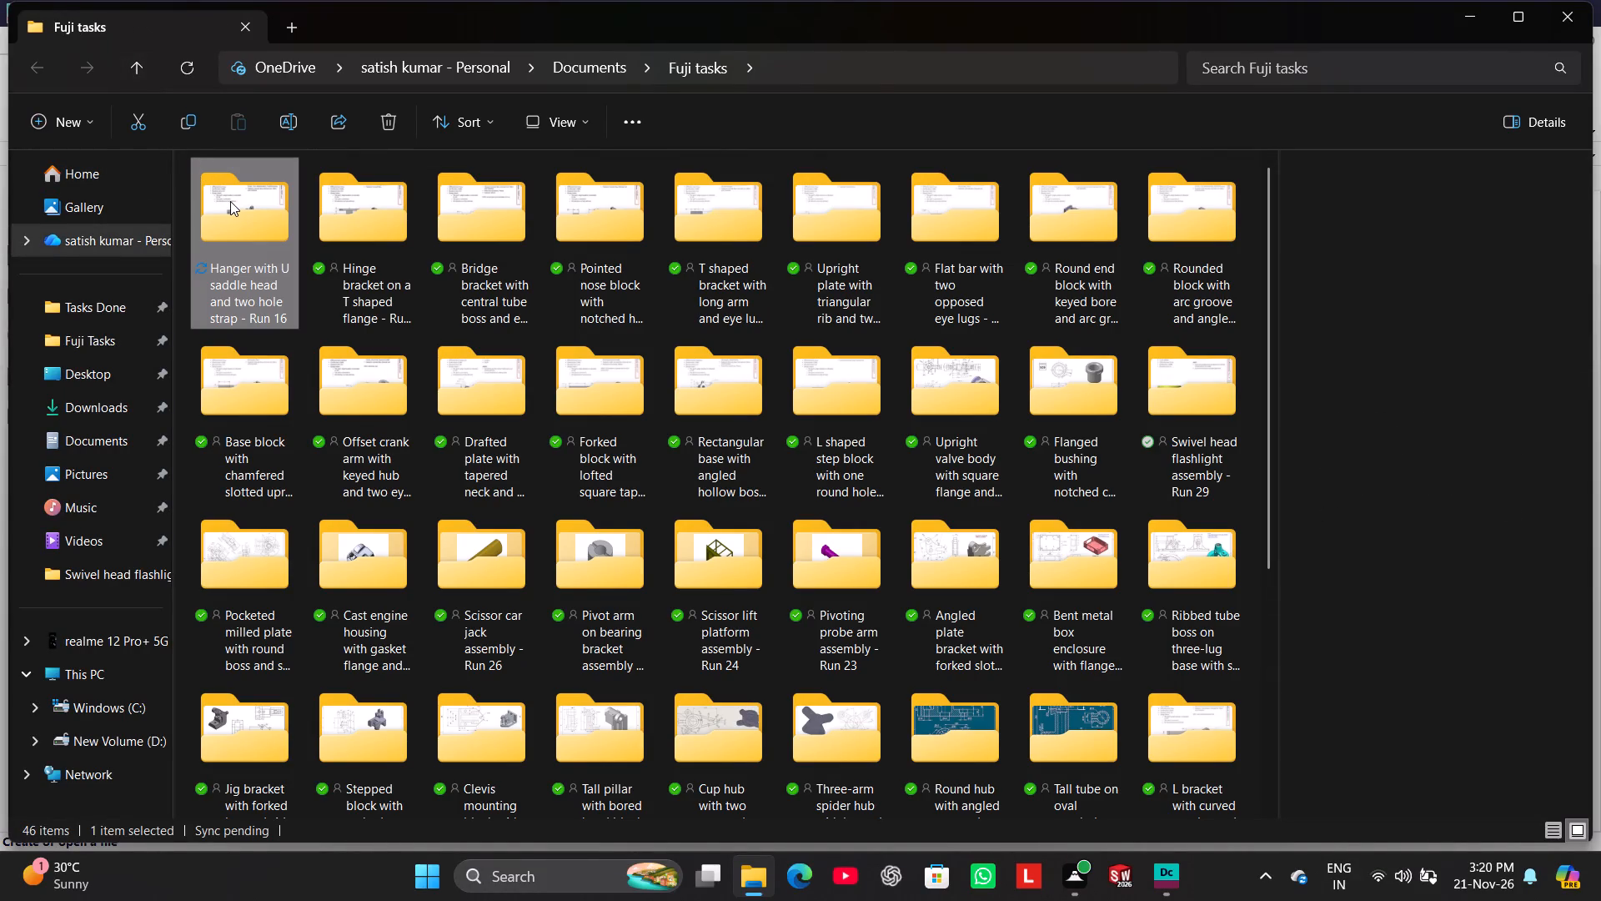
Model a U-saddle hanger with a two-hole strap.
Copy the name of the folder "Hanger with U saddle head and two hole strap - Run 16" without changing it.
click(230, 203)
click(299, 125)
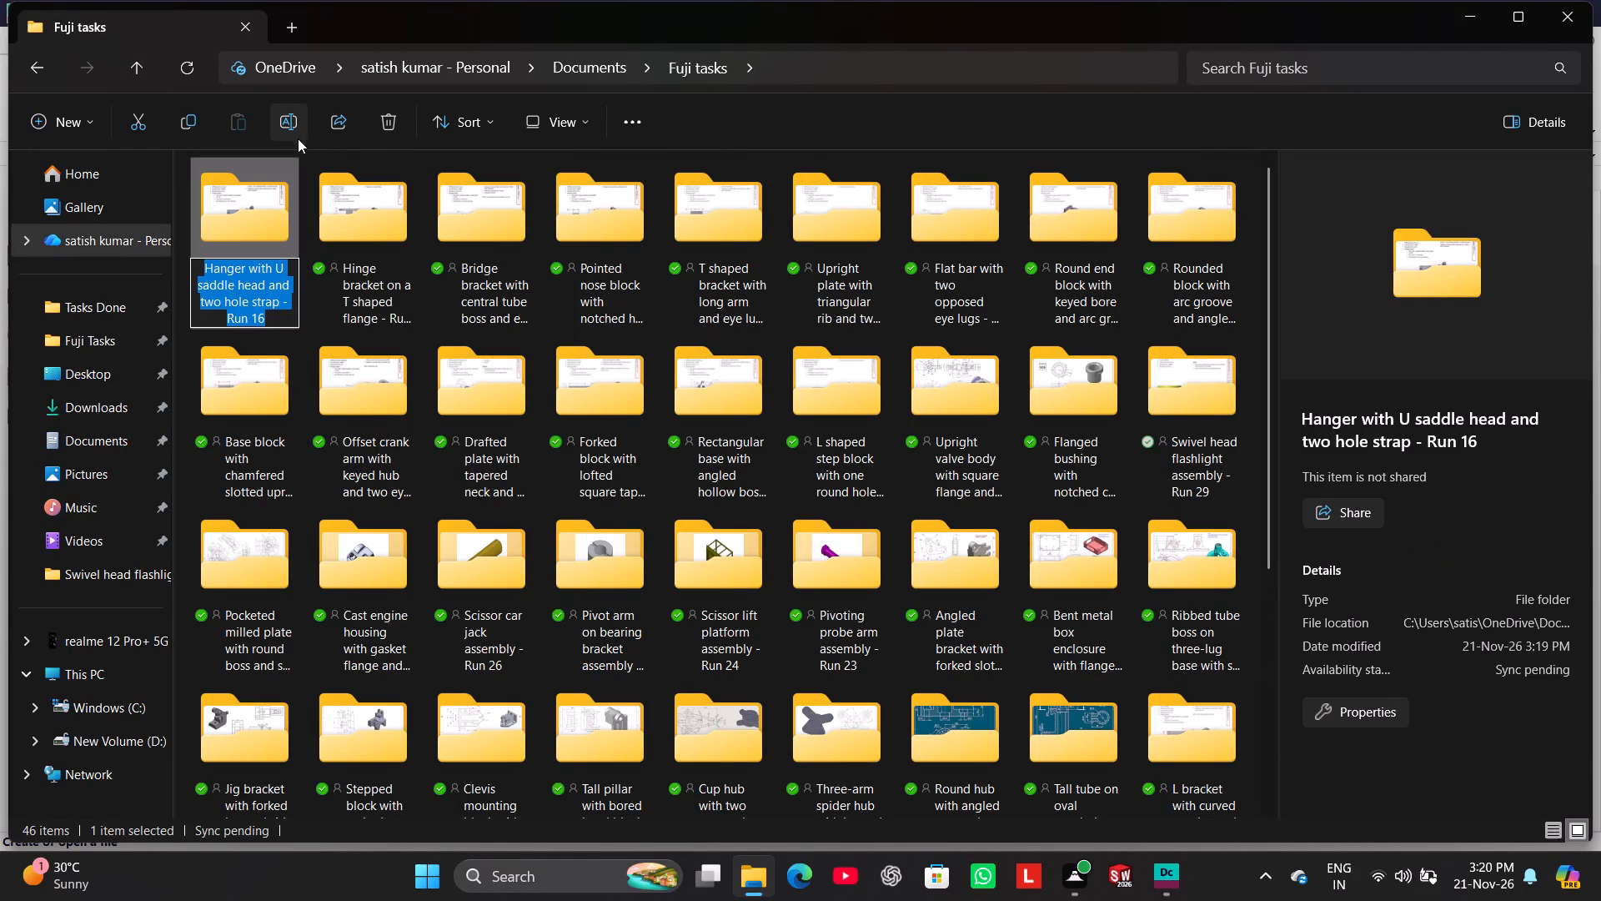
key(ctrl+c)
click(277, 187)
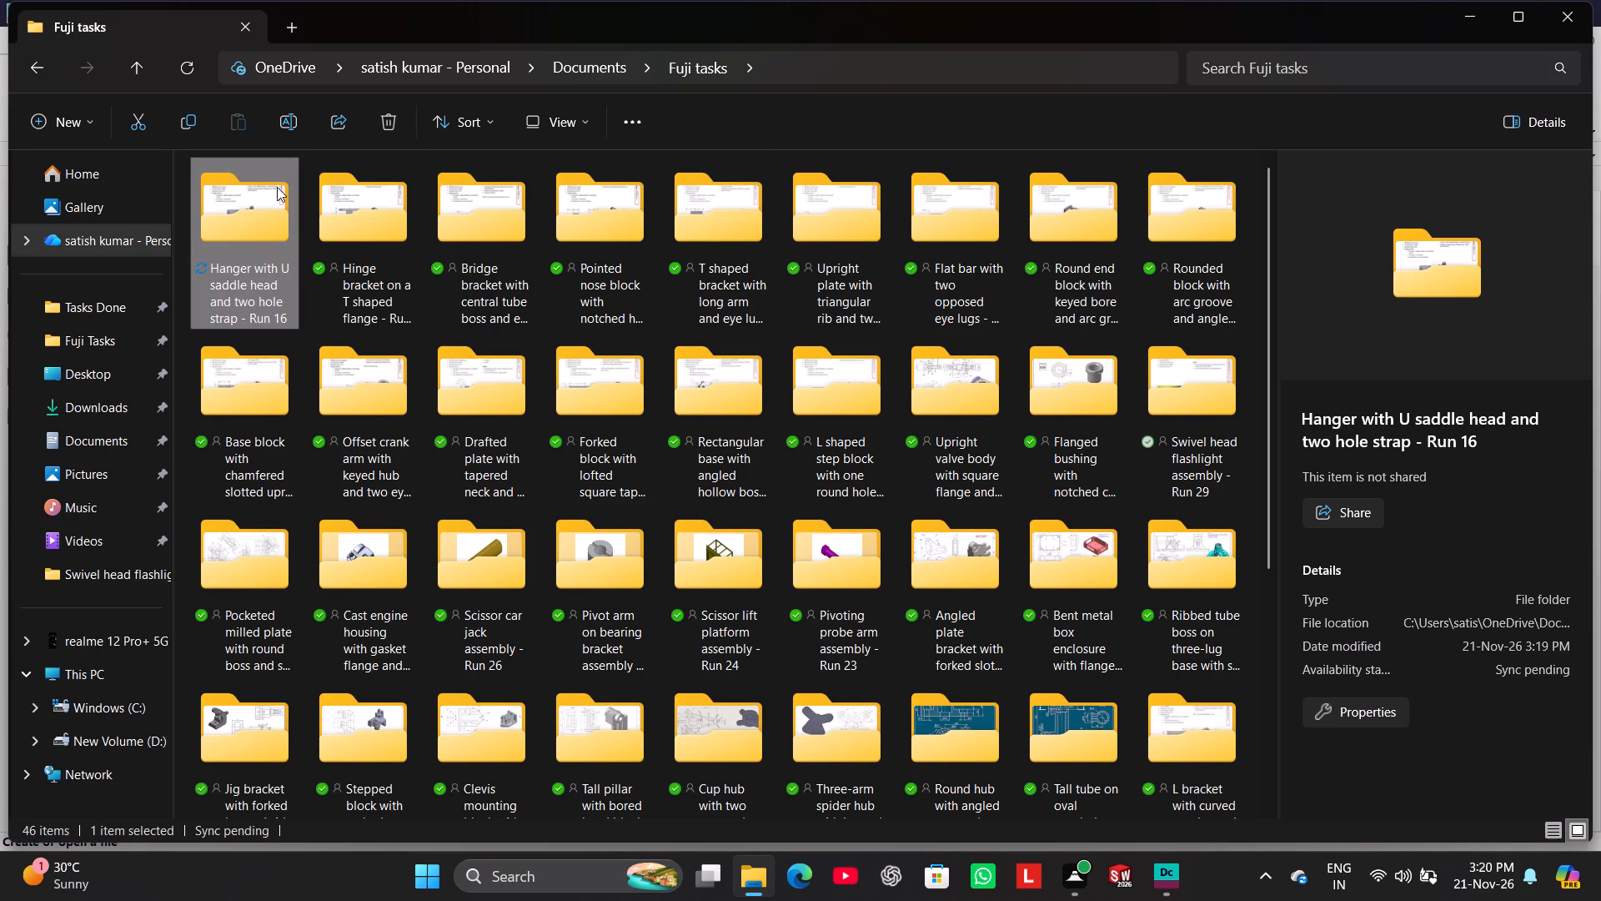
Open the Run 16 hanger folder, close File Explorer and switch to Designcenter.
double_click(277, 187)
click(1575, 13)
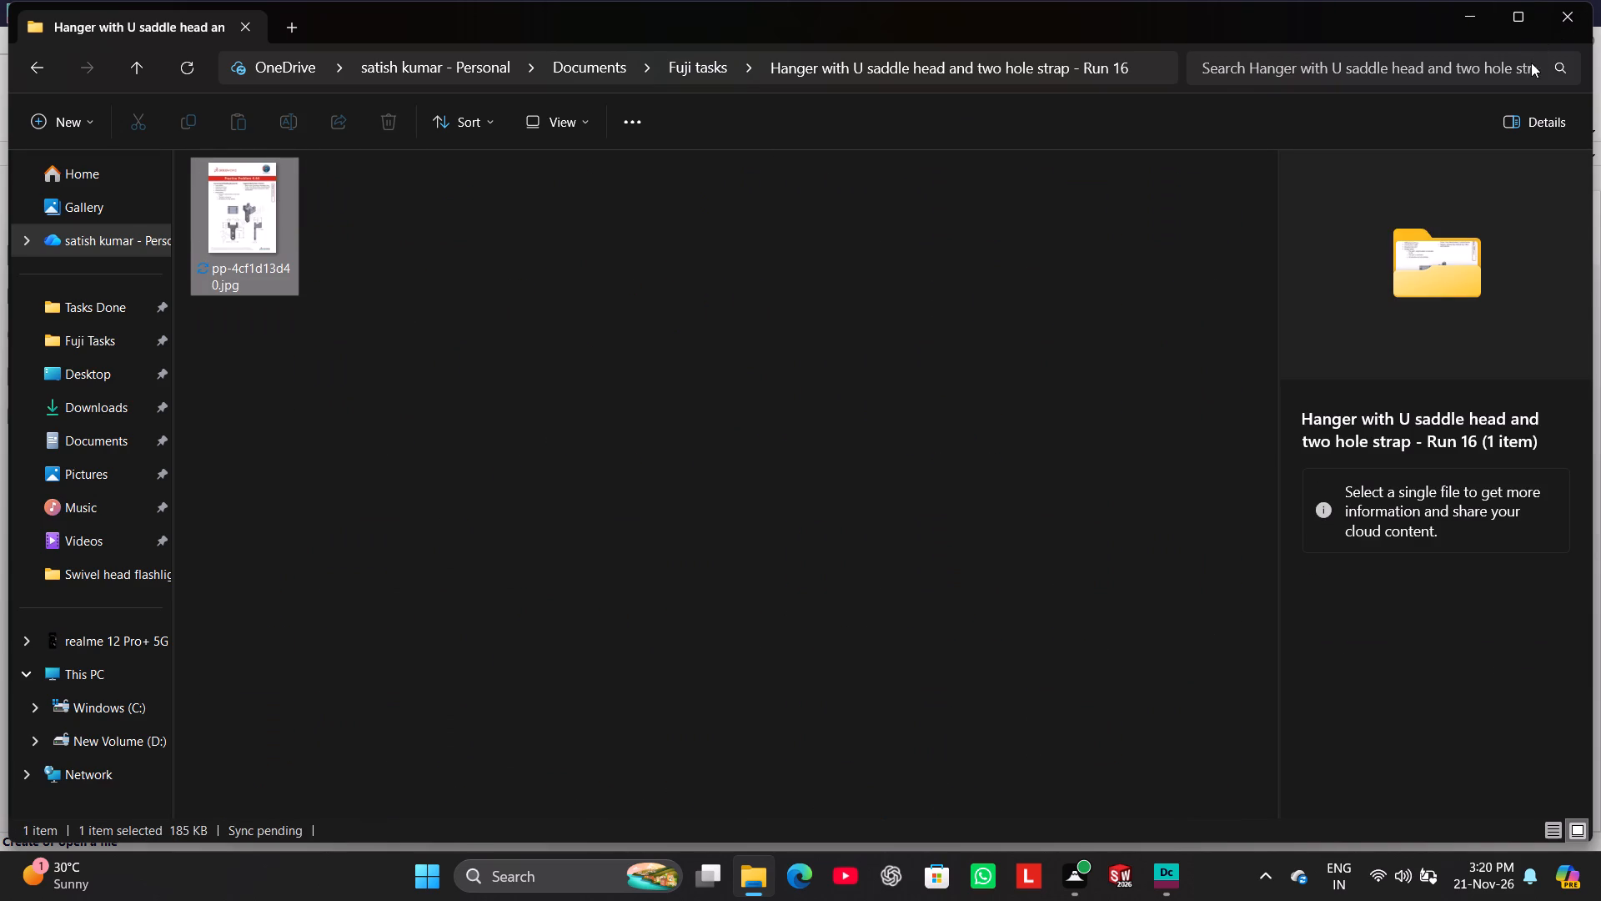
click(1562, 10)
click(1177, 871)
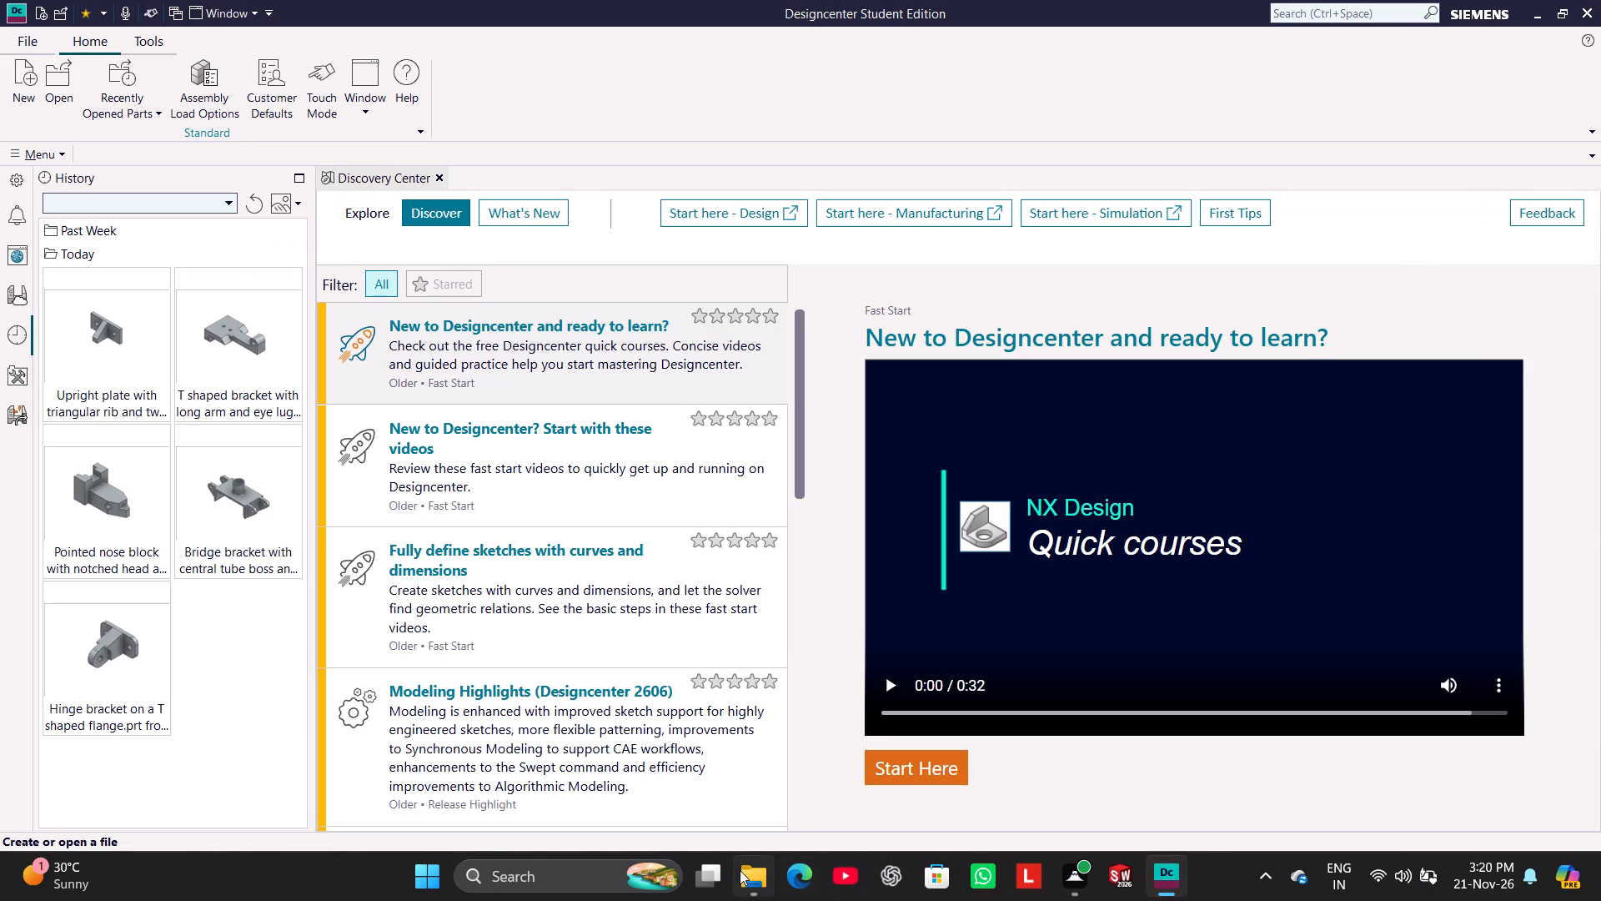
click(740, 868)
click(1570, 17)
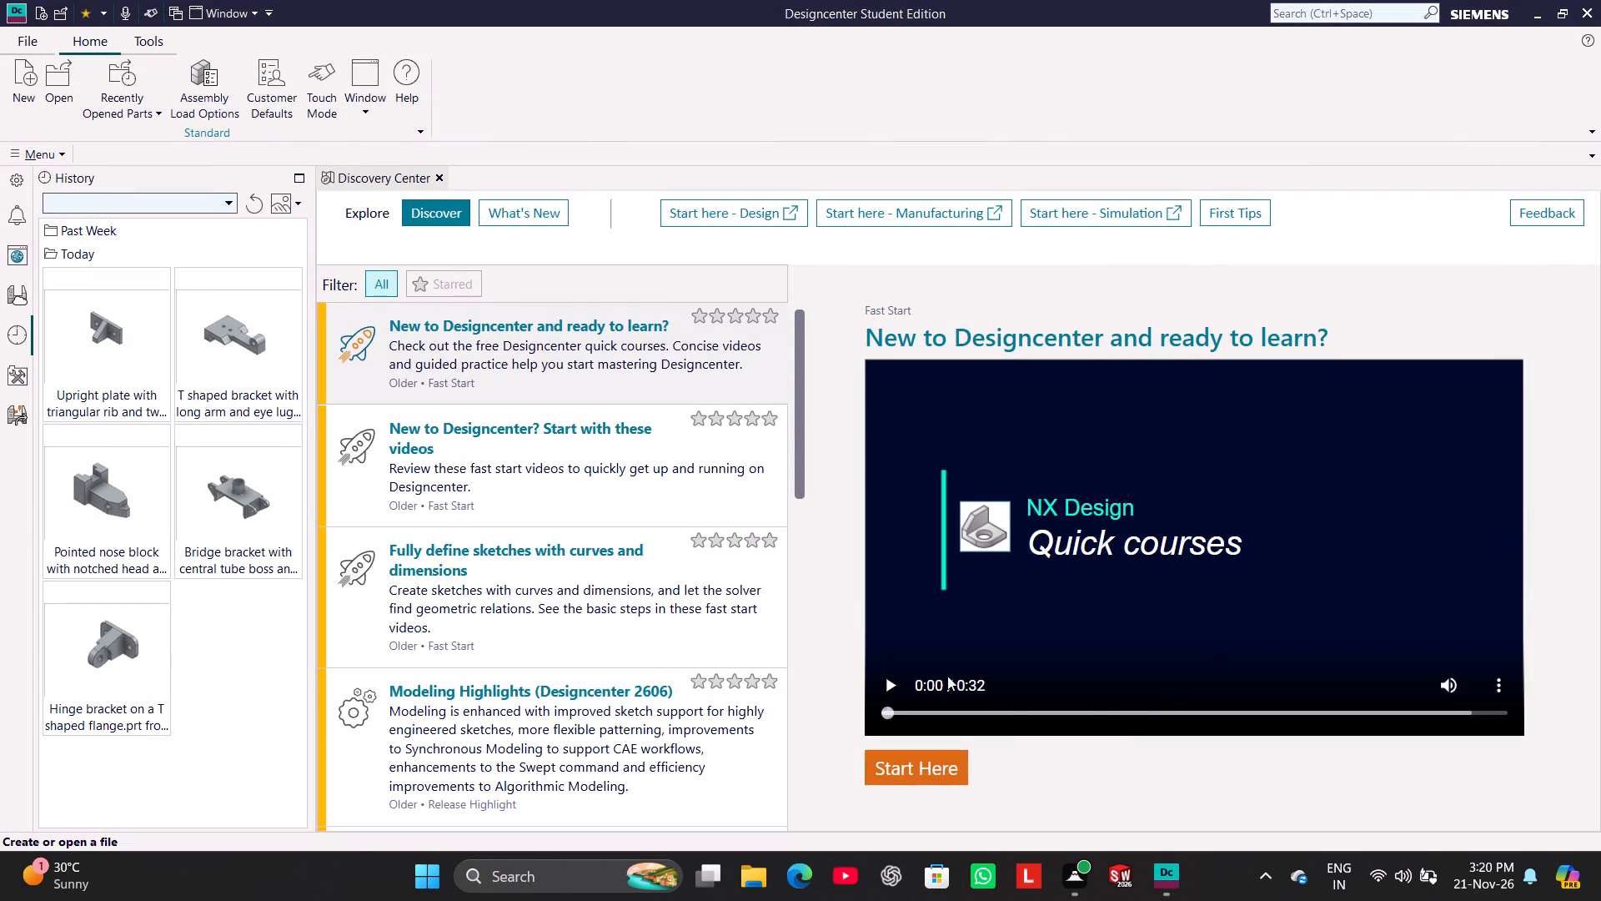
Start a new file from the millimetre Model template and open the choice of its destination folder.
click(24, 75)
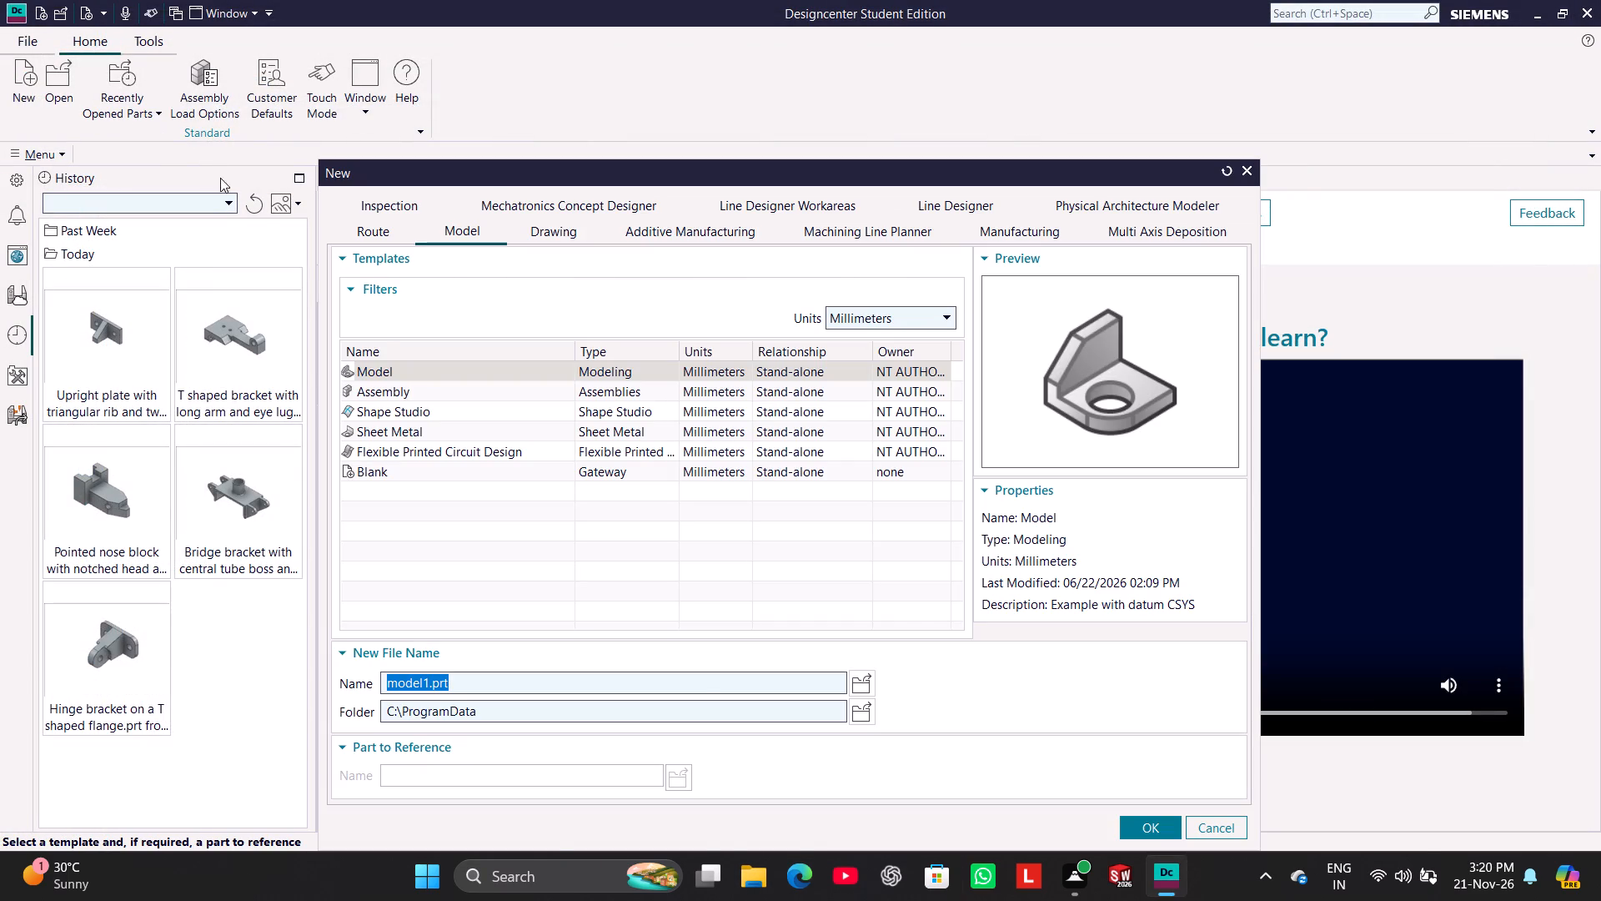
click(858, 714)
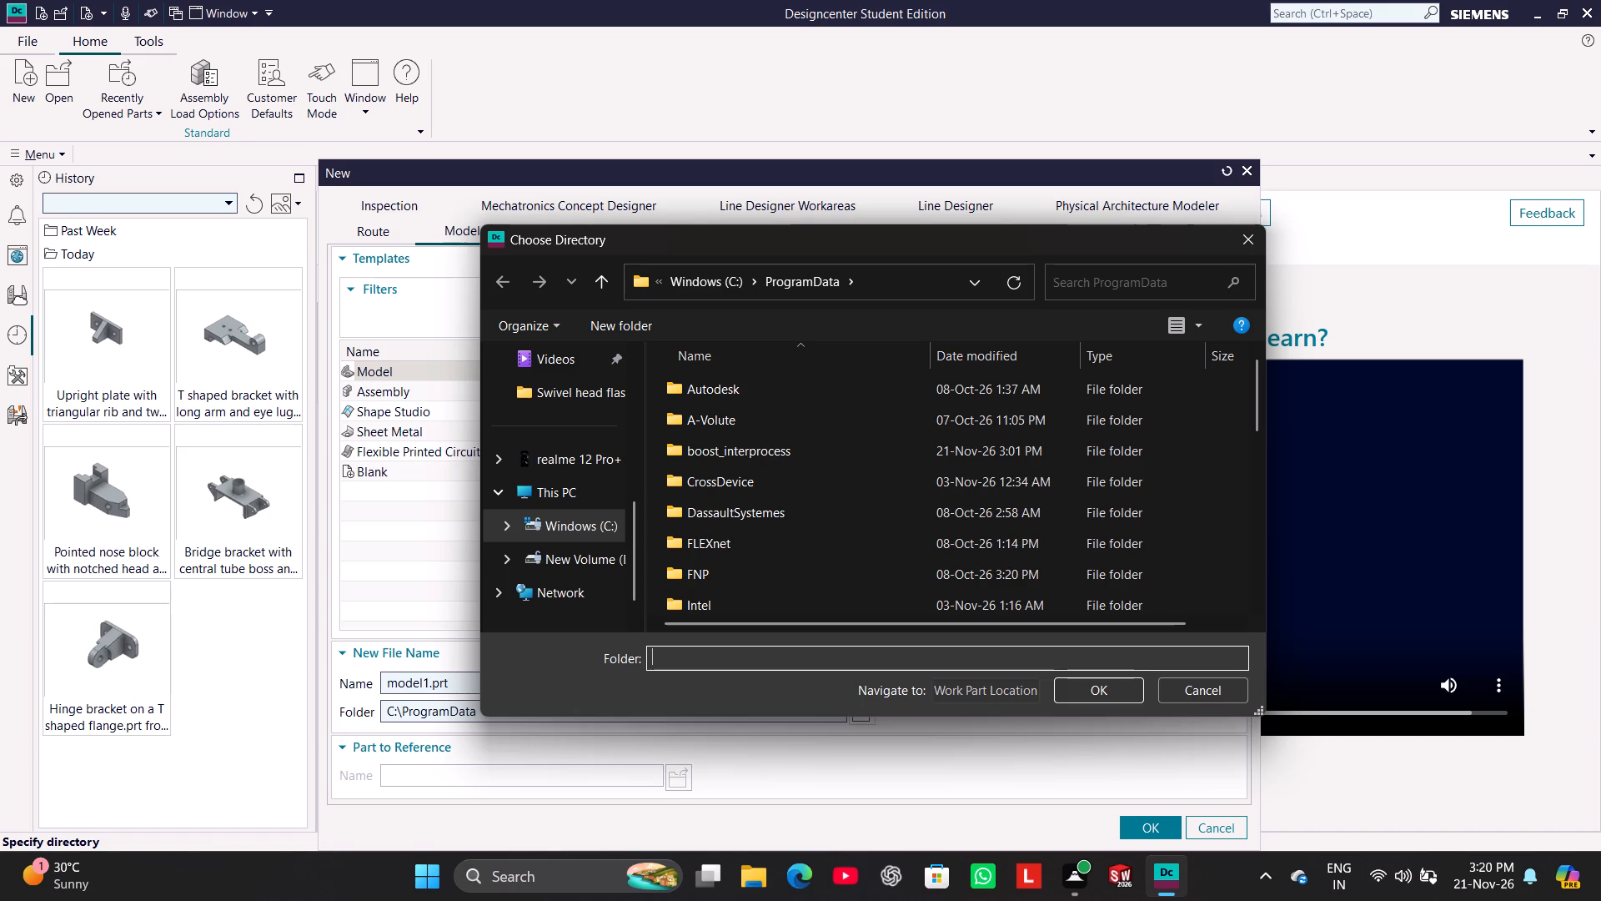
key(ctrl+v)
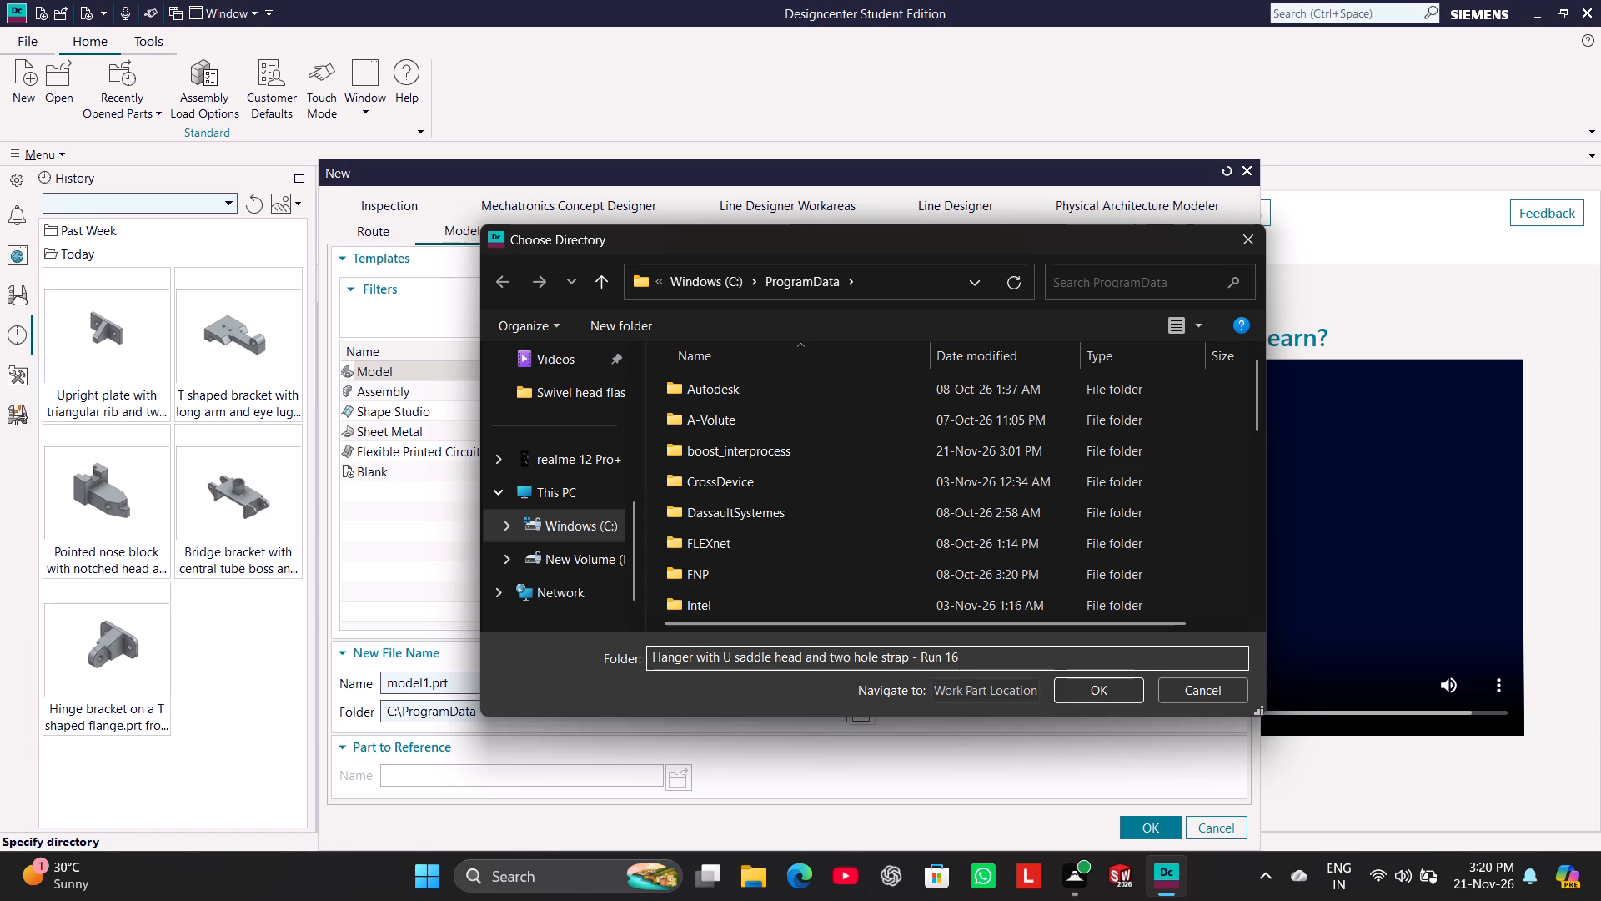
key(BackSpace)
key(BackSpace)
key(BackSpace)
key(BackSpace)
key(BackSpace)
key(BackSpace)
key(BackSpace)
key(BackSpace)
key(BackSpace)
Choose the Tasks Done folder as the new model's save location.
scroll(529, 476, up, 1)
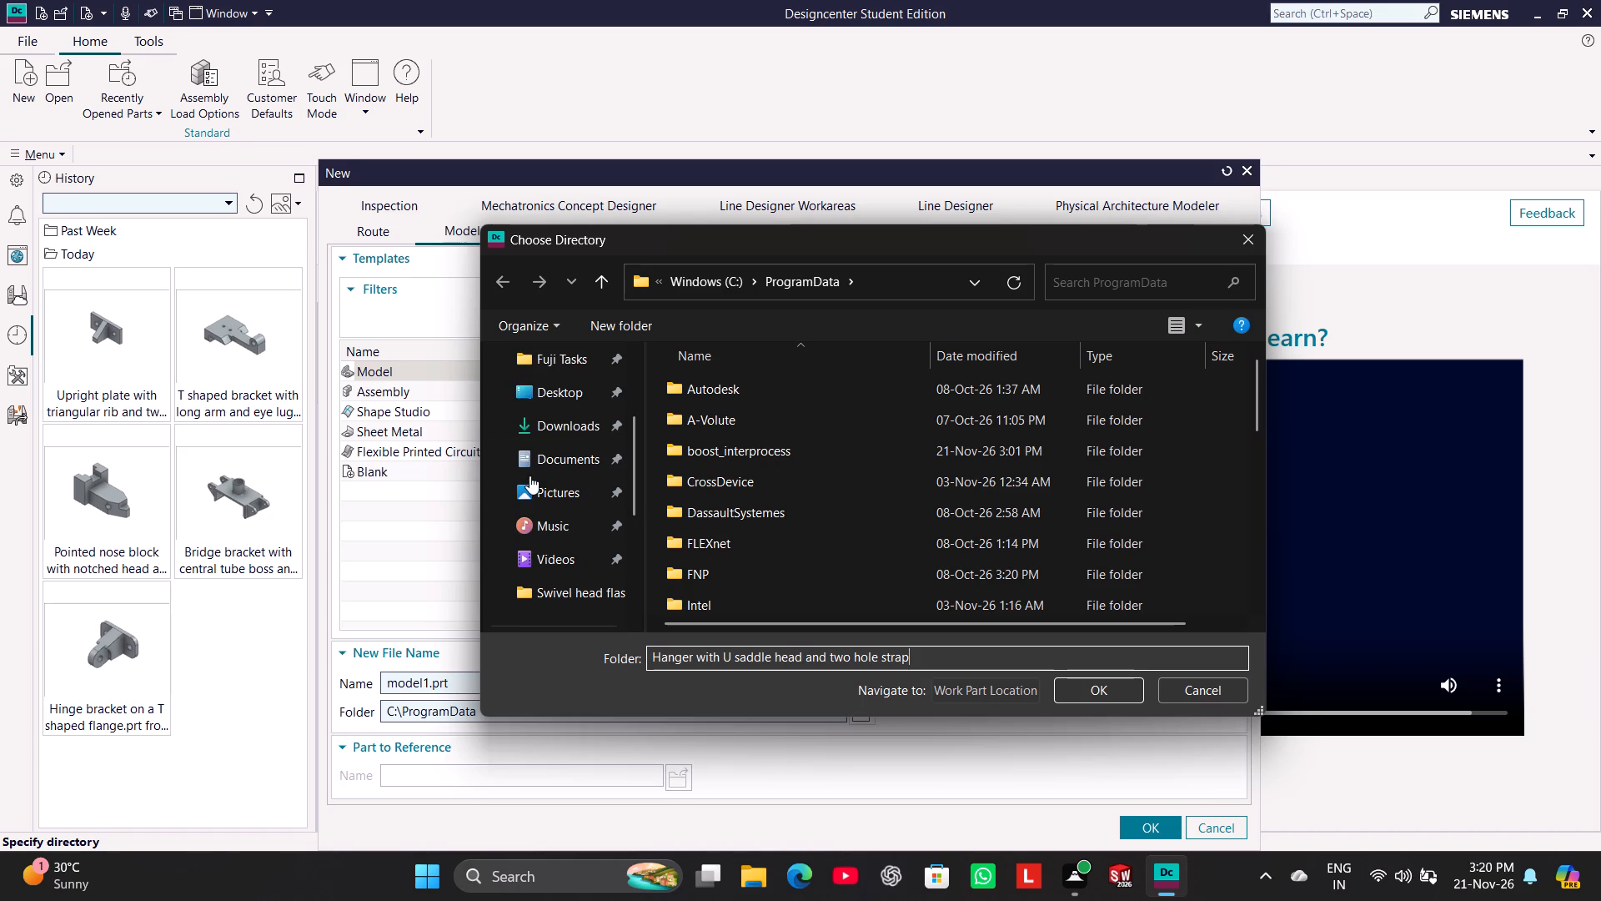
scroll(561, 375, up, 1)
click(563, 466)
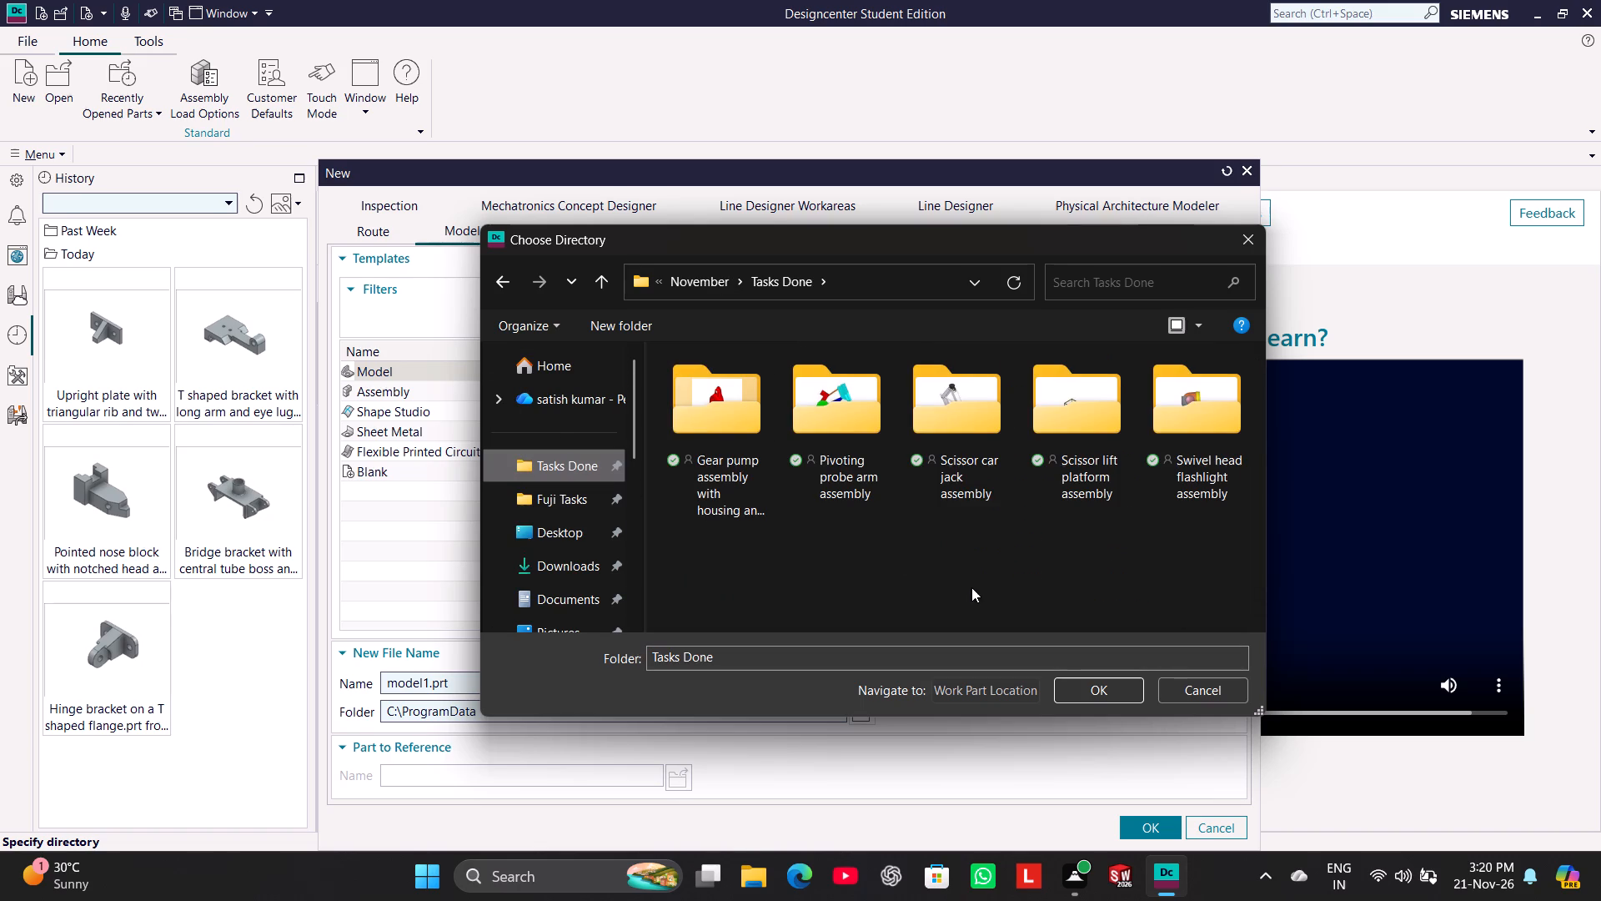
click(1115, 695)
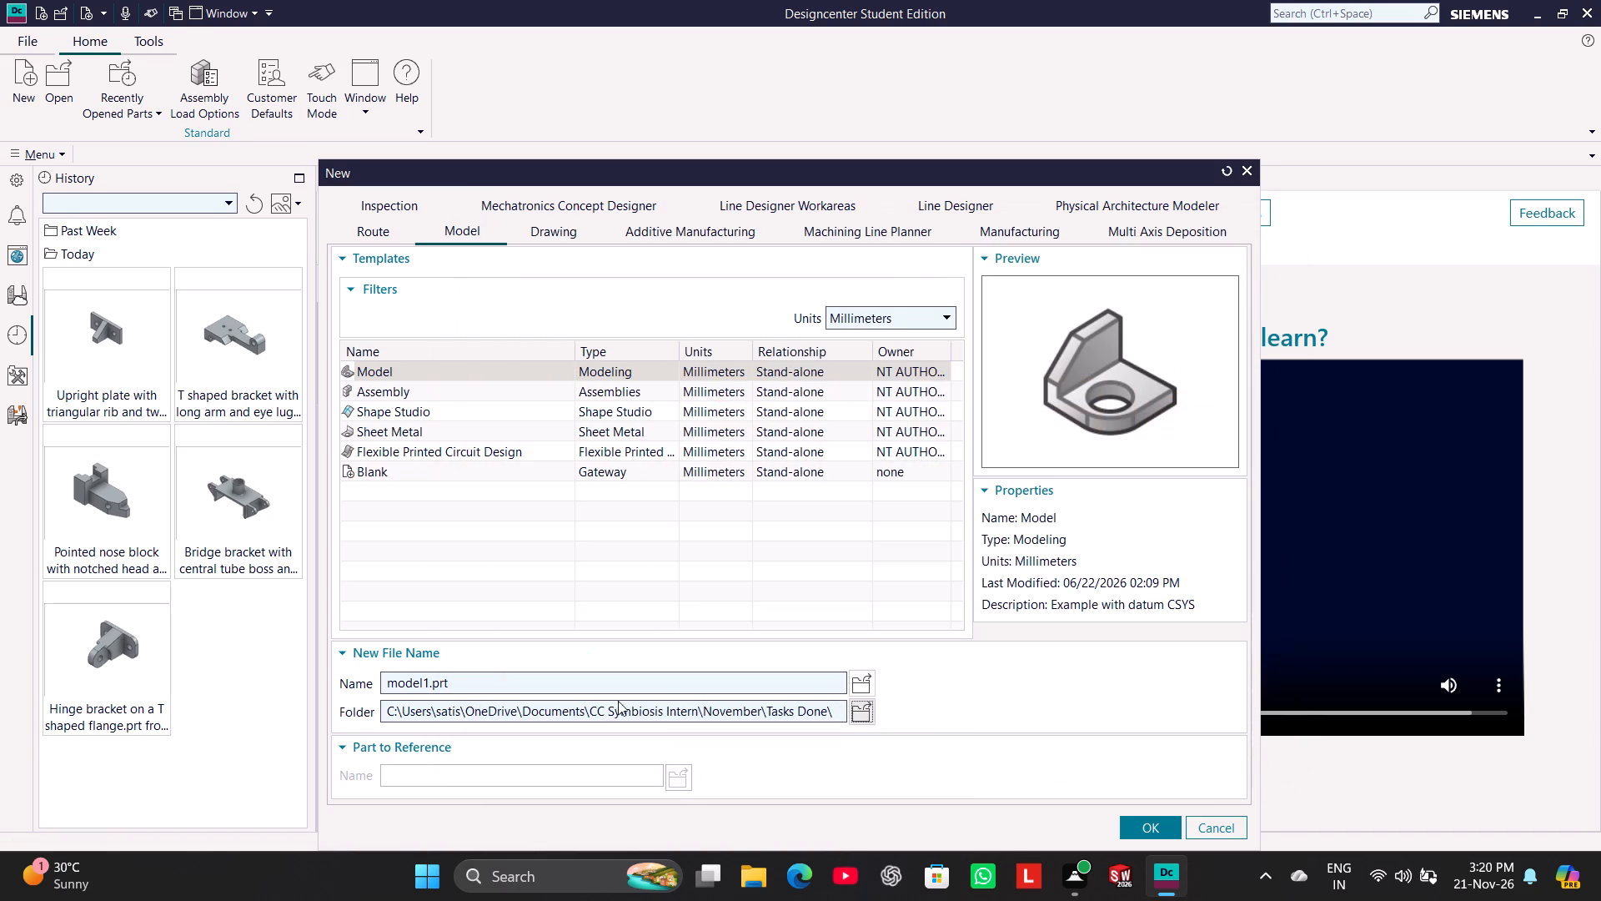
Name the new model file "Hanger with U saddle head and two hole strap", without the "- Run 16" suffix.
double_click(527, 684)
key(ctrl+v)
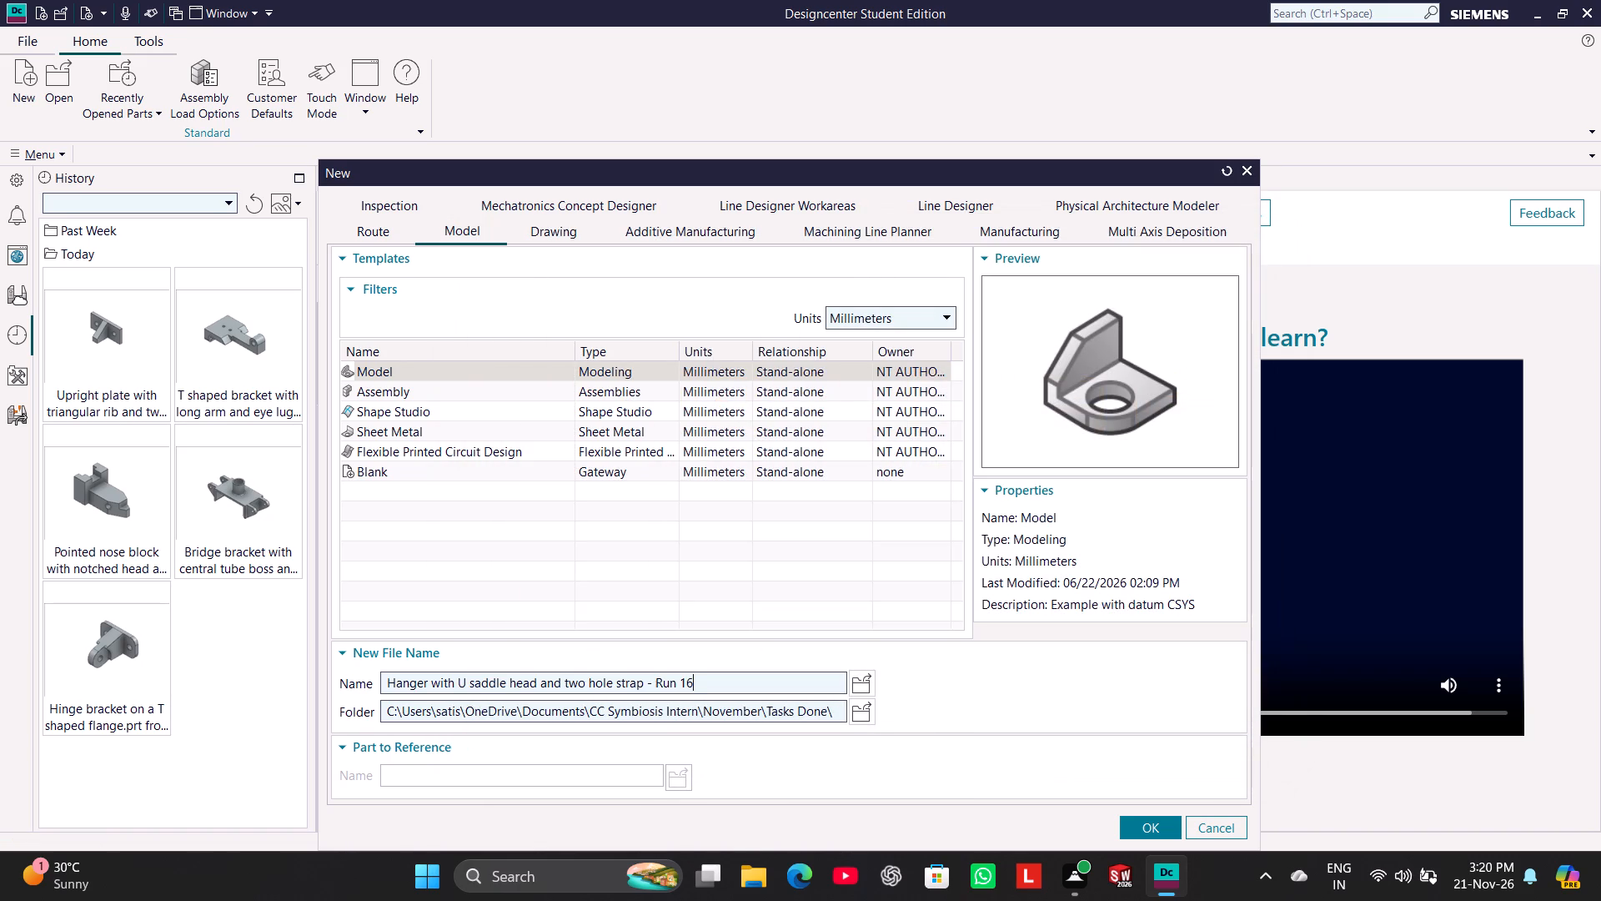
key(BackSpace)
key(BackSpace)
key(BackSpace)
key(BackSpace)
key(BackSpace)
key(BackSpace)
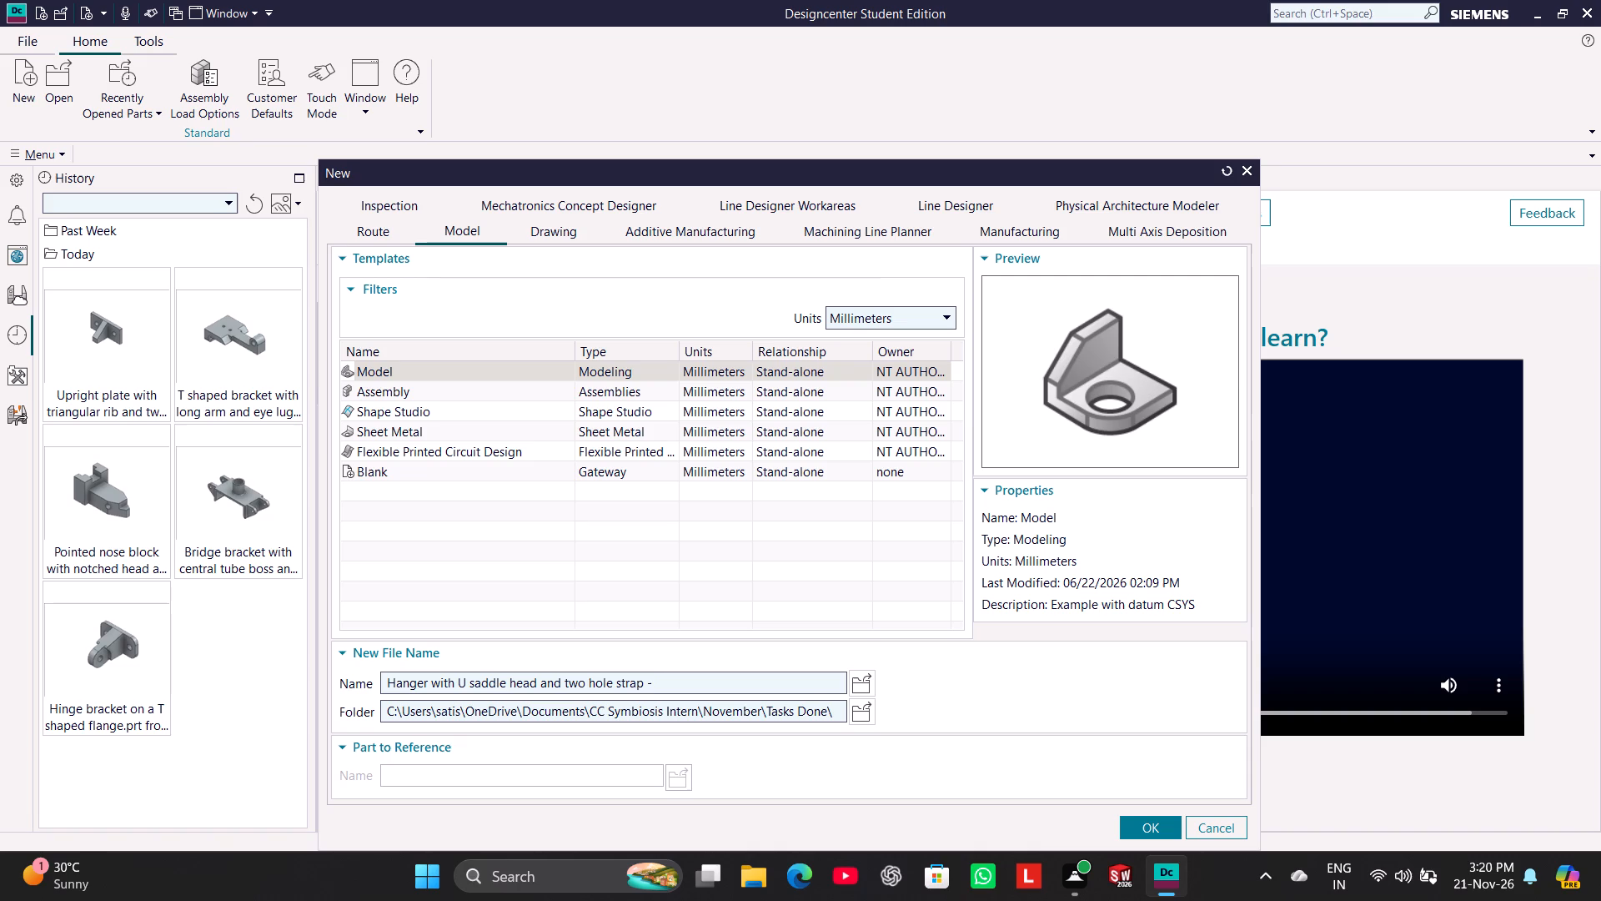
key(BackSpace)
key(BackSpace)
key(BackSpace)
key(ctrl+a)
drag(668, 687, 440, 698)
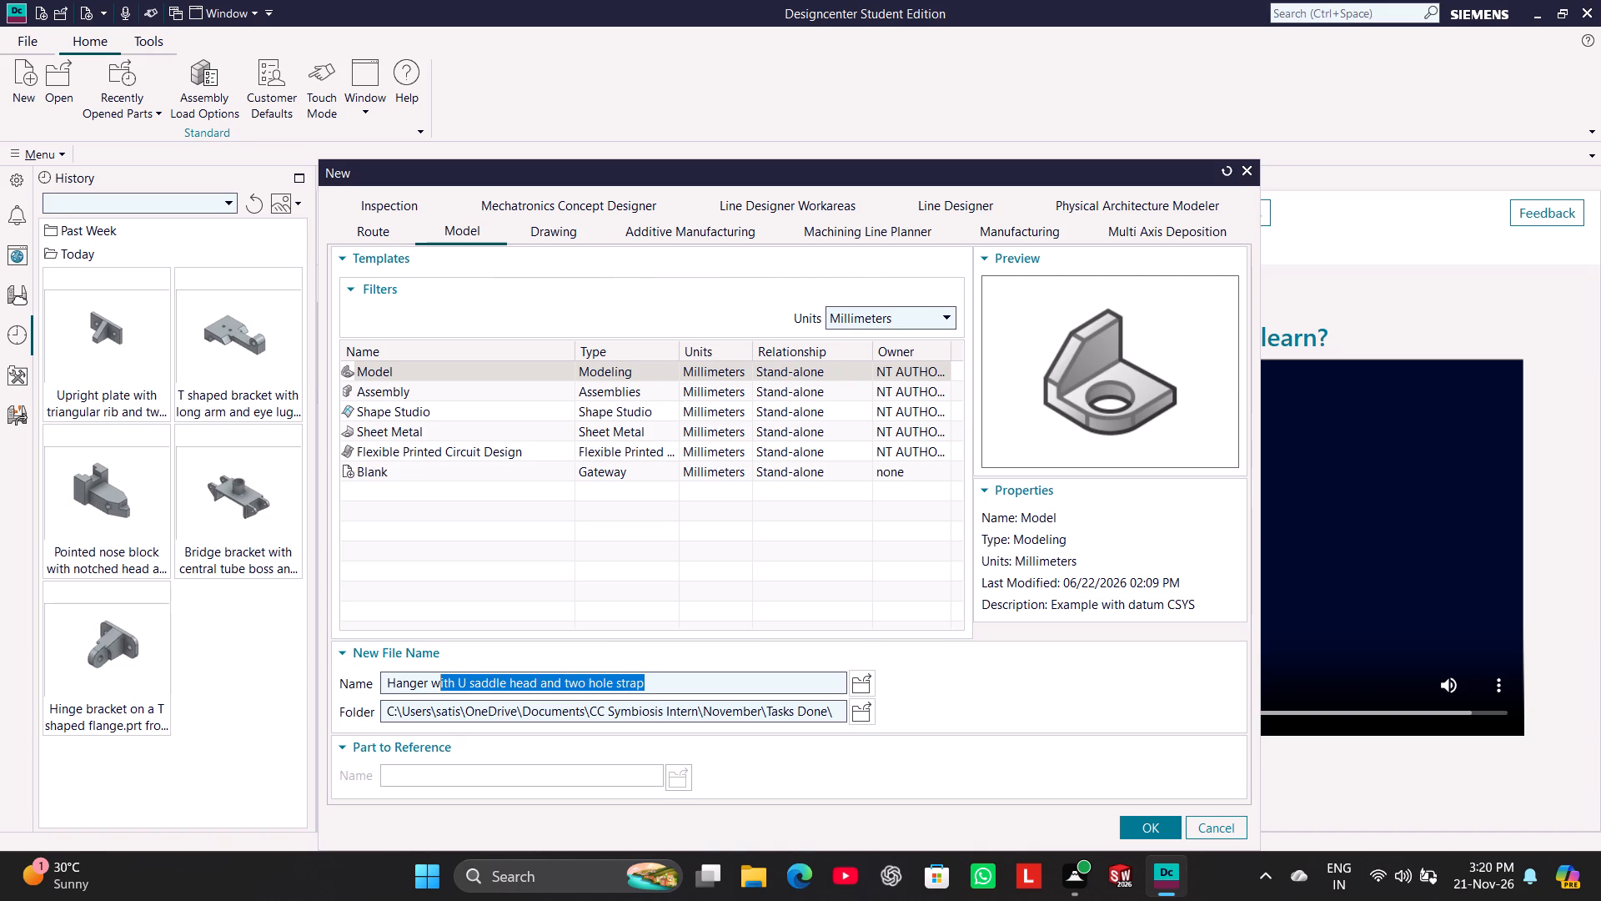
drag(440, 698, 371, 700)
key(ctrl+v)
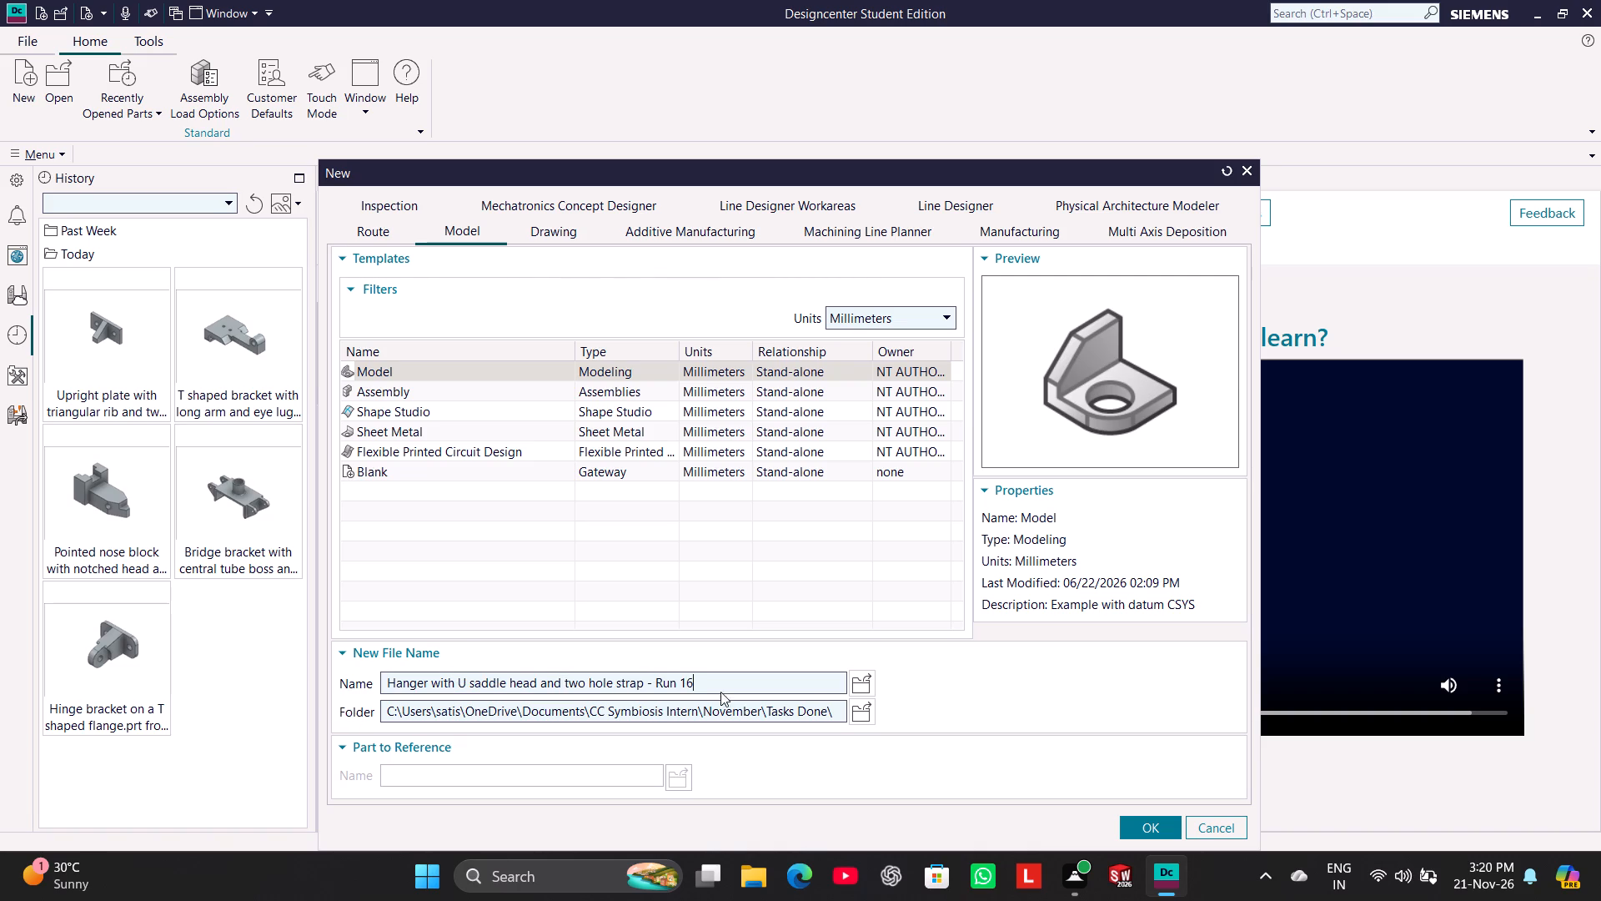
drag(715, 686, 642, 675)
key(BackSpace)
Copy the full name from the new file settings and create the model part.
drag(645, 680, 368, 676)
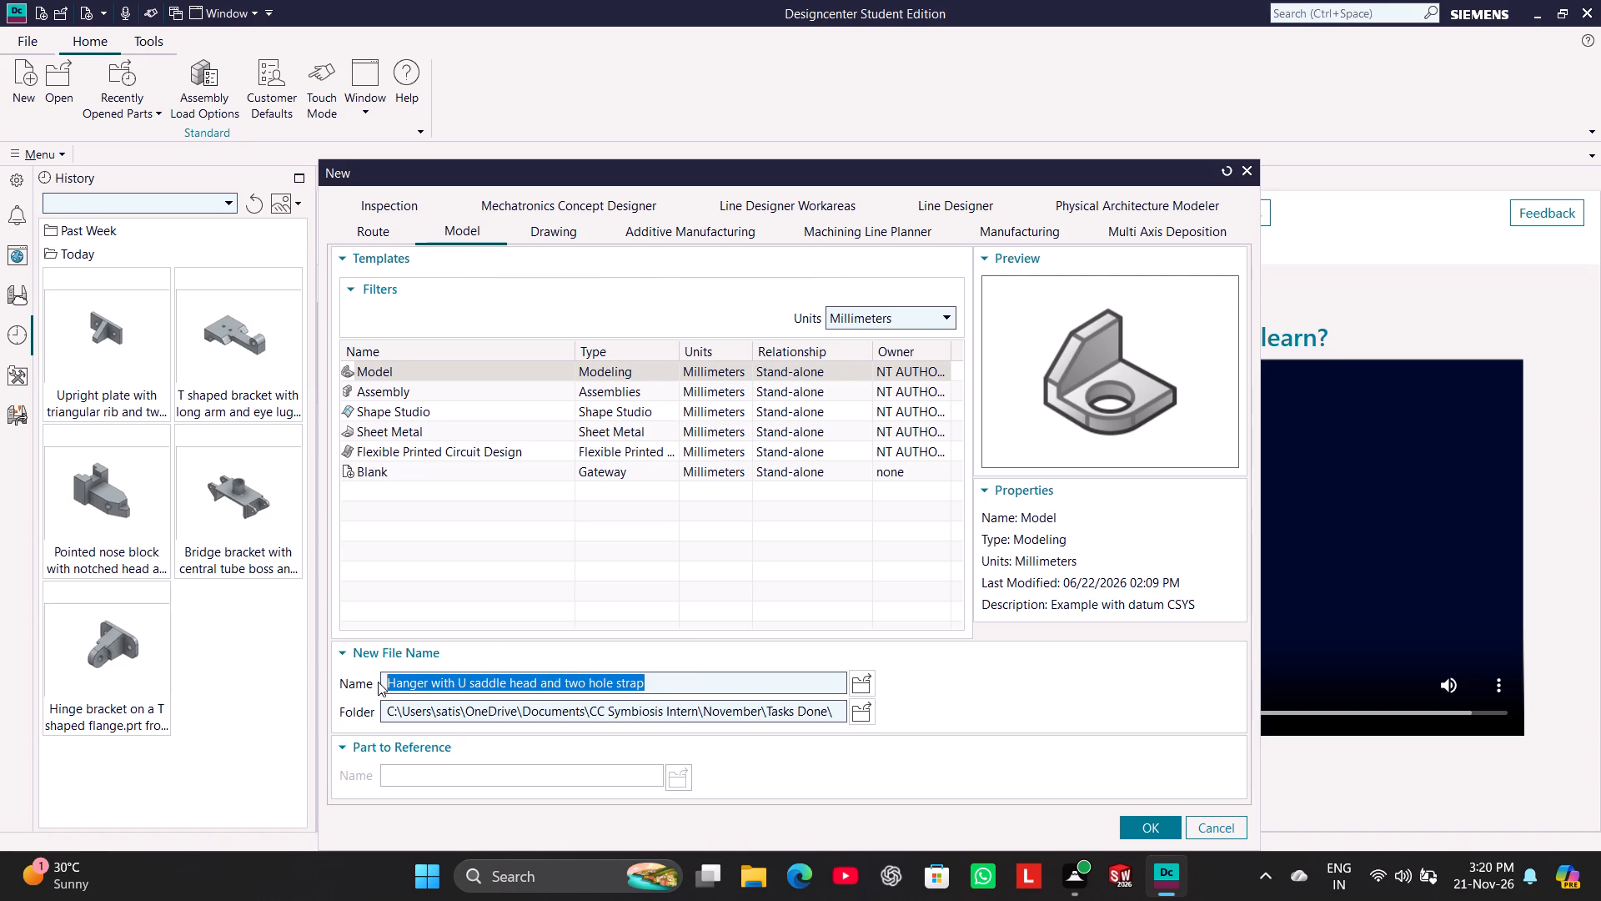
key(ctrl+c)
click(1153, 826)
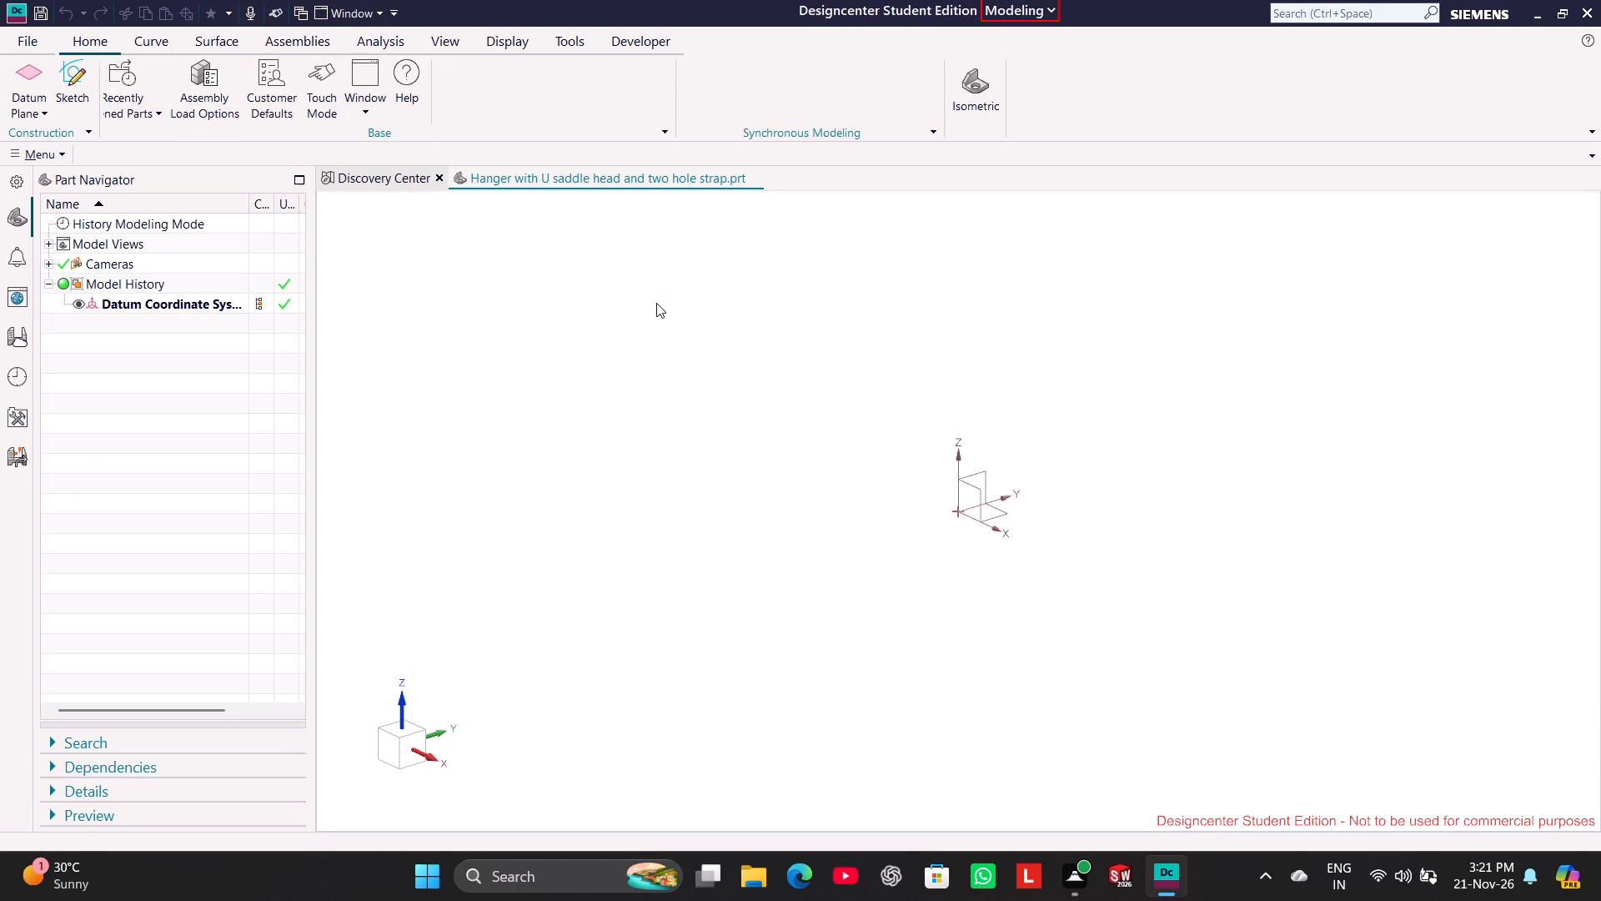
Start recording a C# journal named "Hanger with U saddle head and two hole strap" in the Tasks Done folder.
click(655, 39)
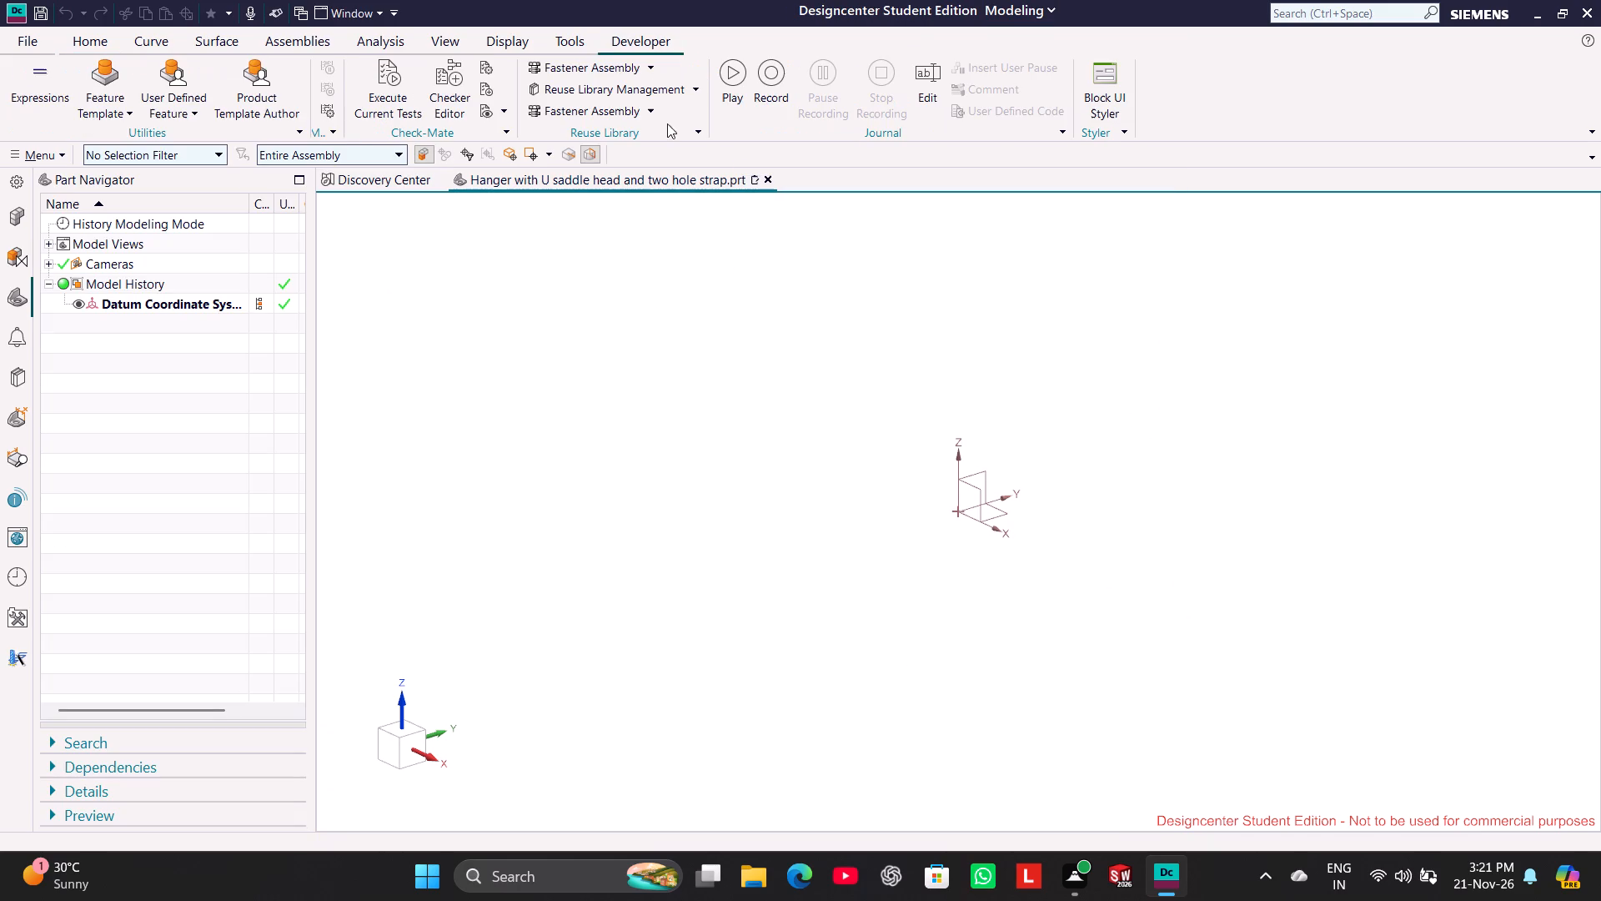
click(778, 76)
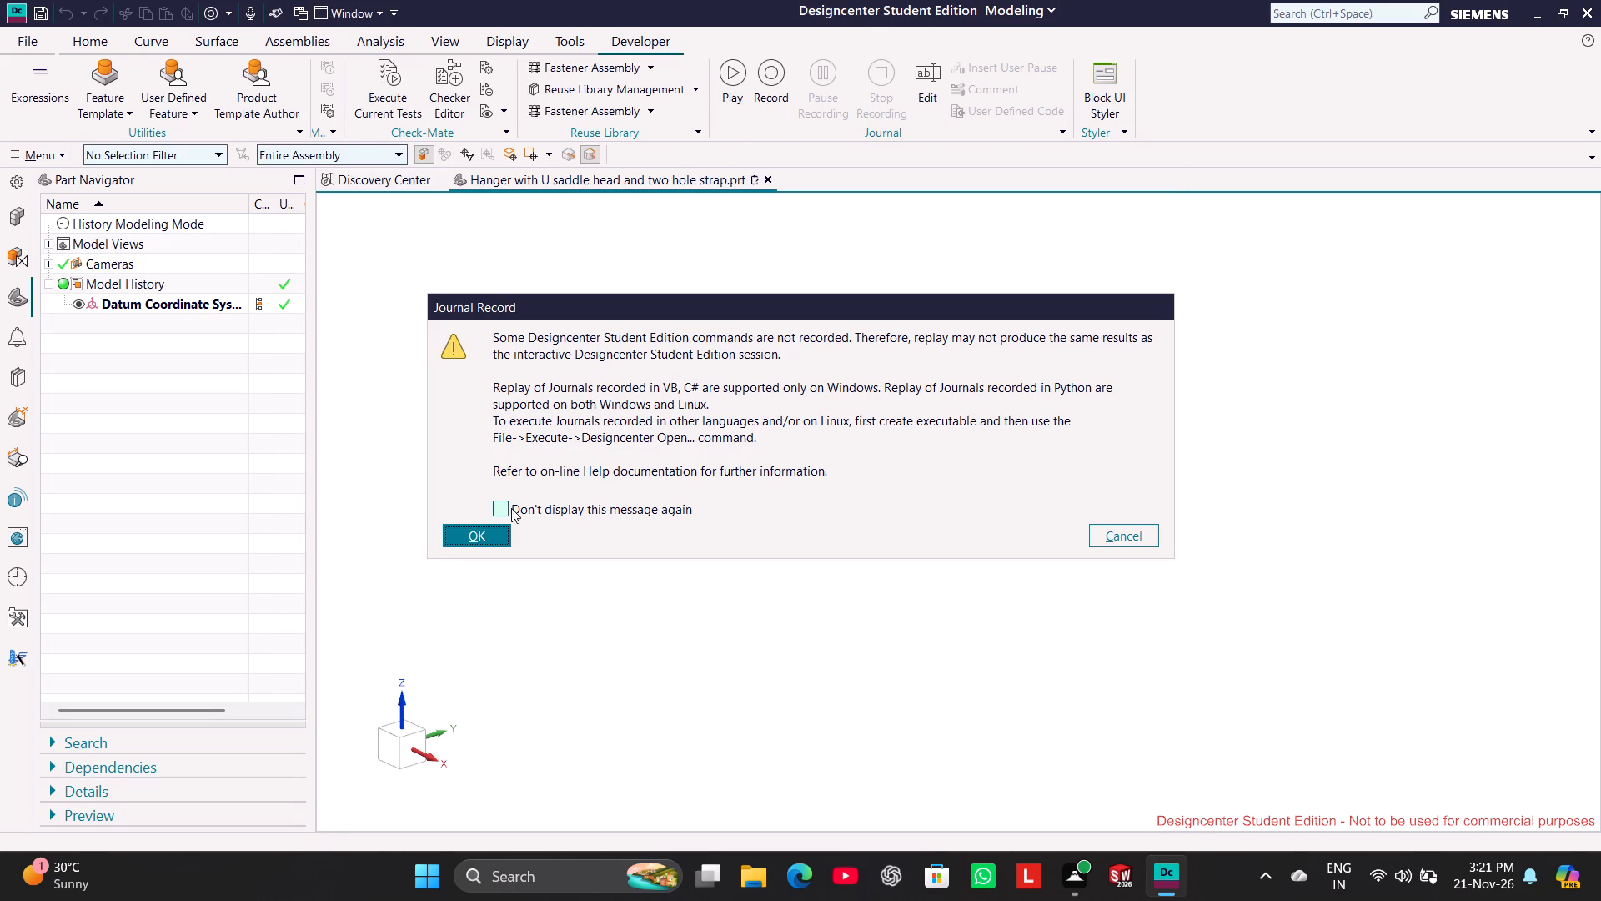
click(493, 536)
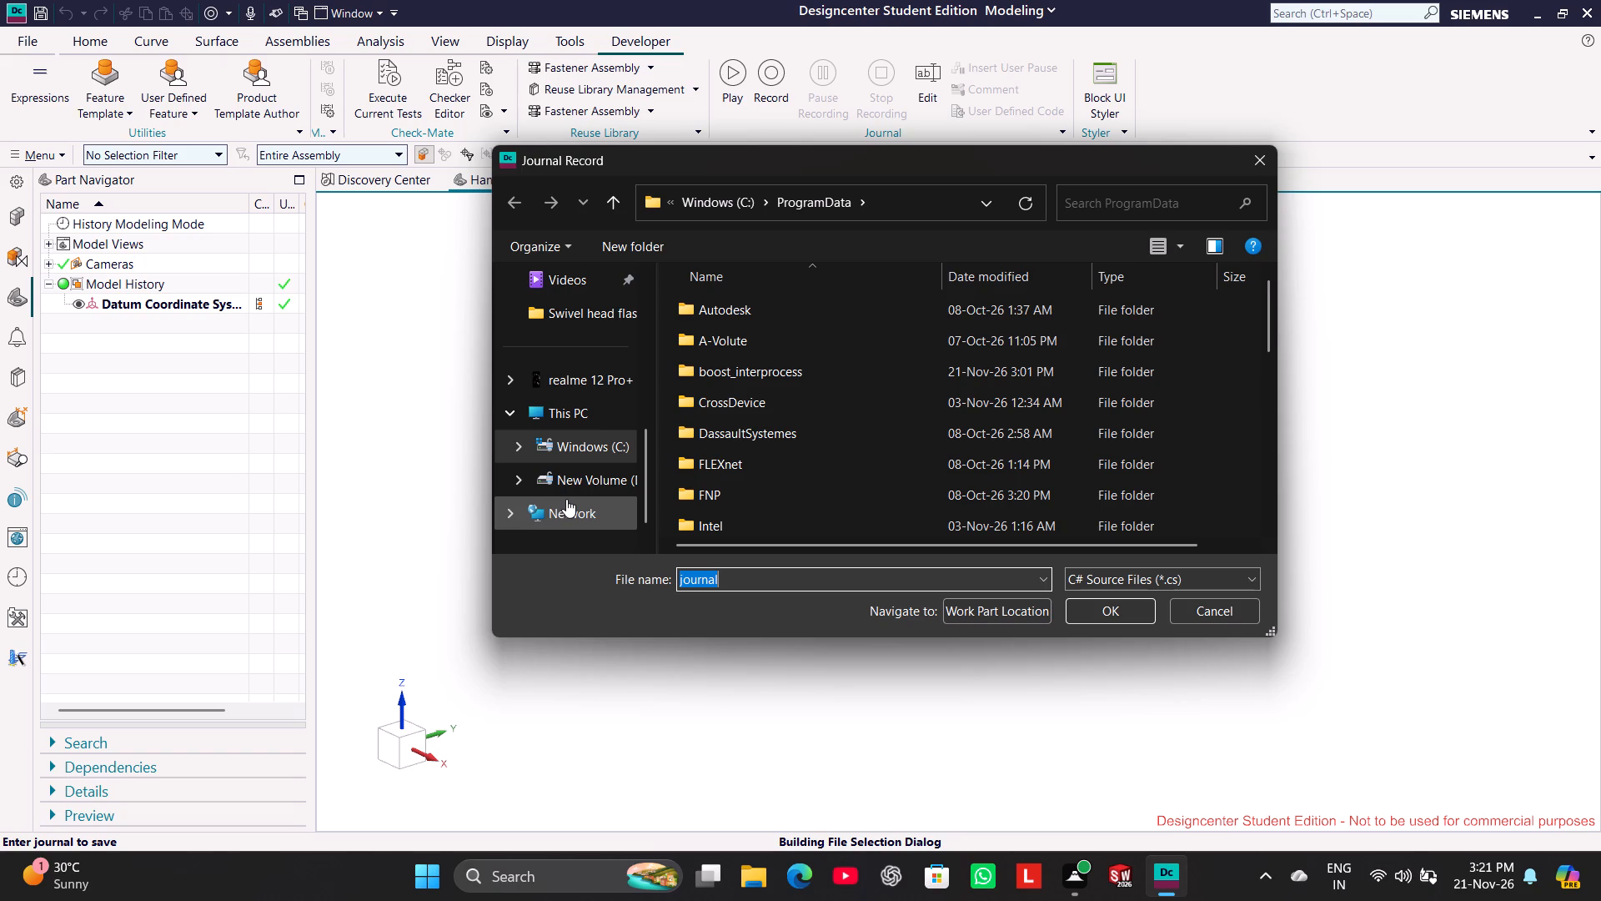
key(ctrl+v)
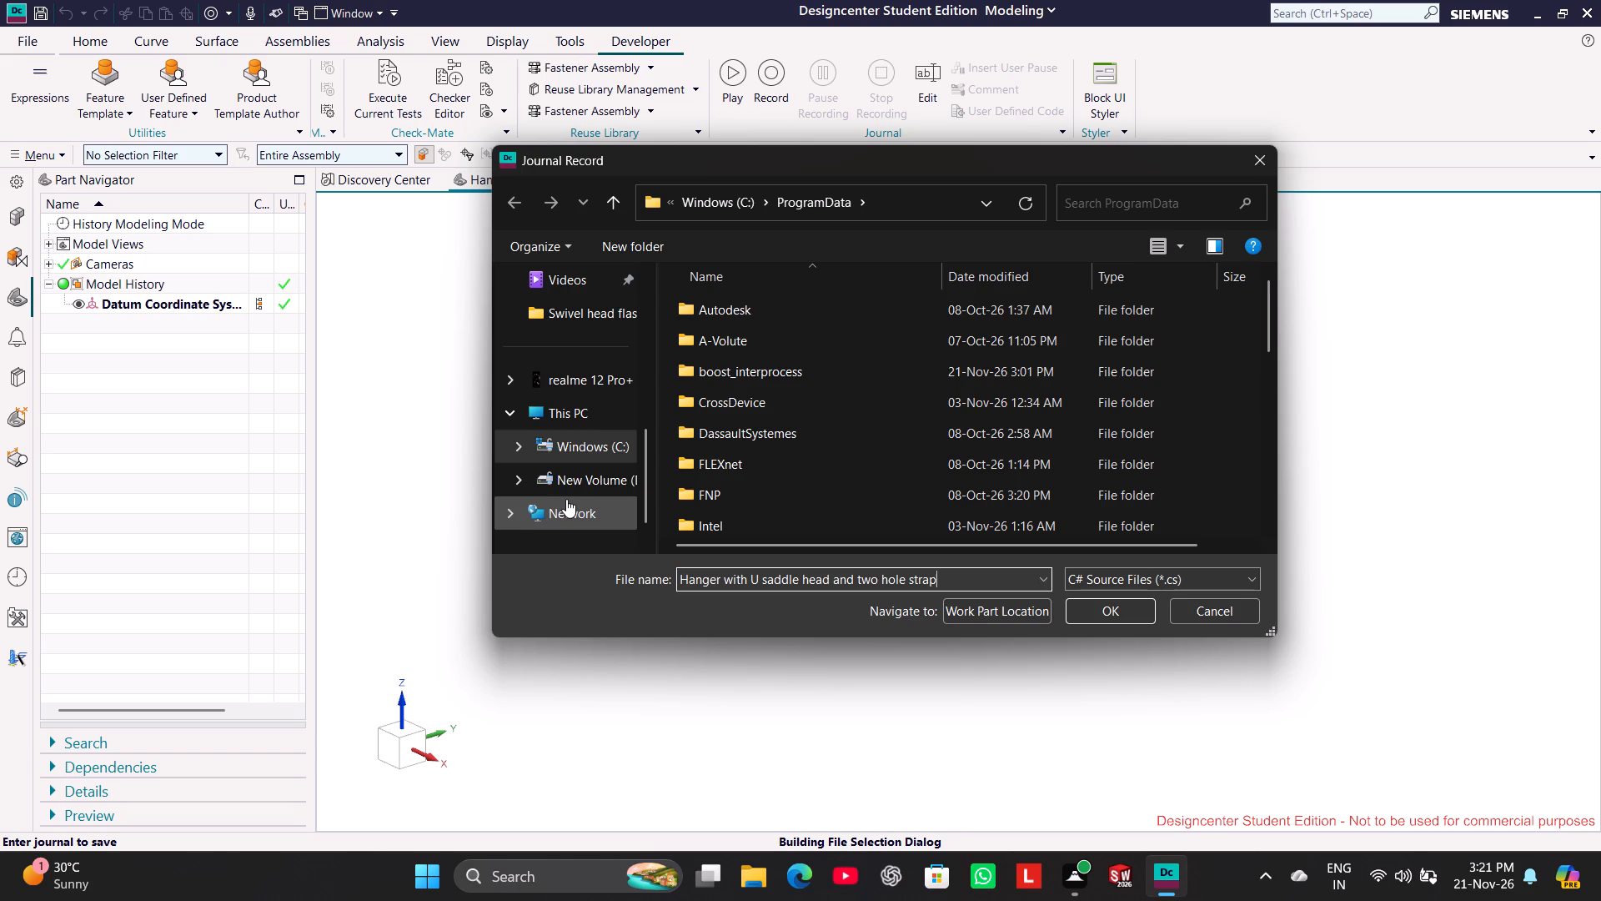
scroll(606, 380, up, 1)
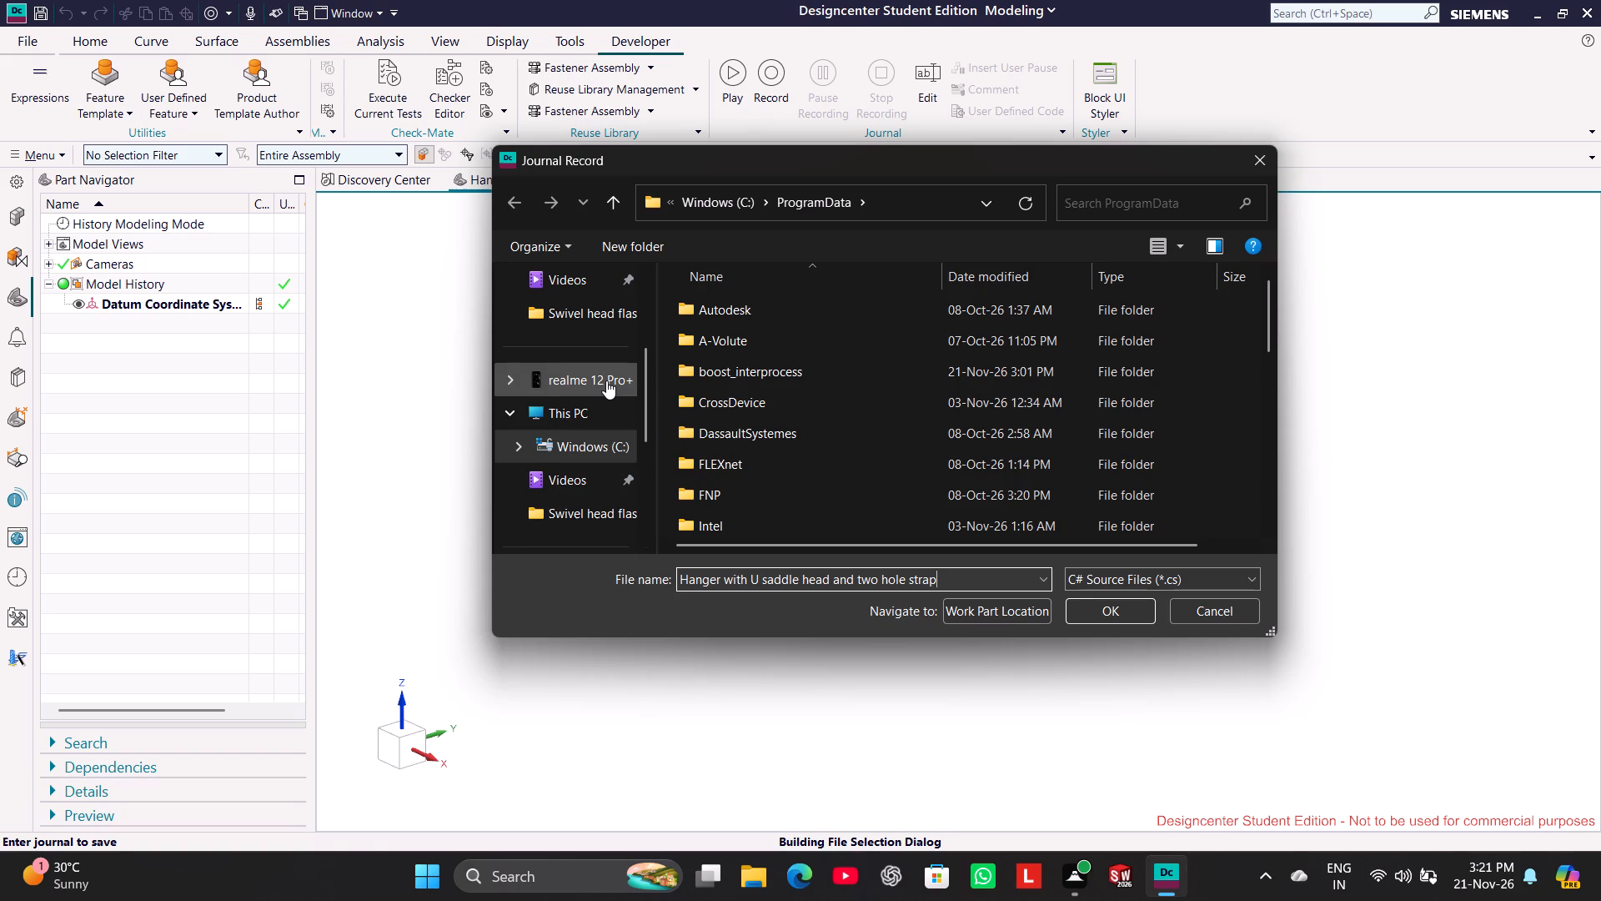
scroll(580, 283, up, 1)
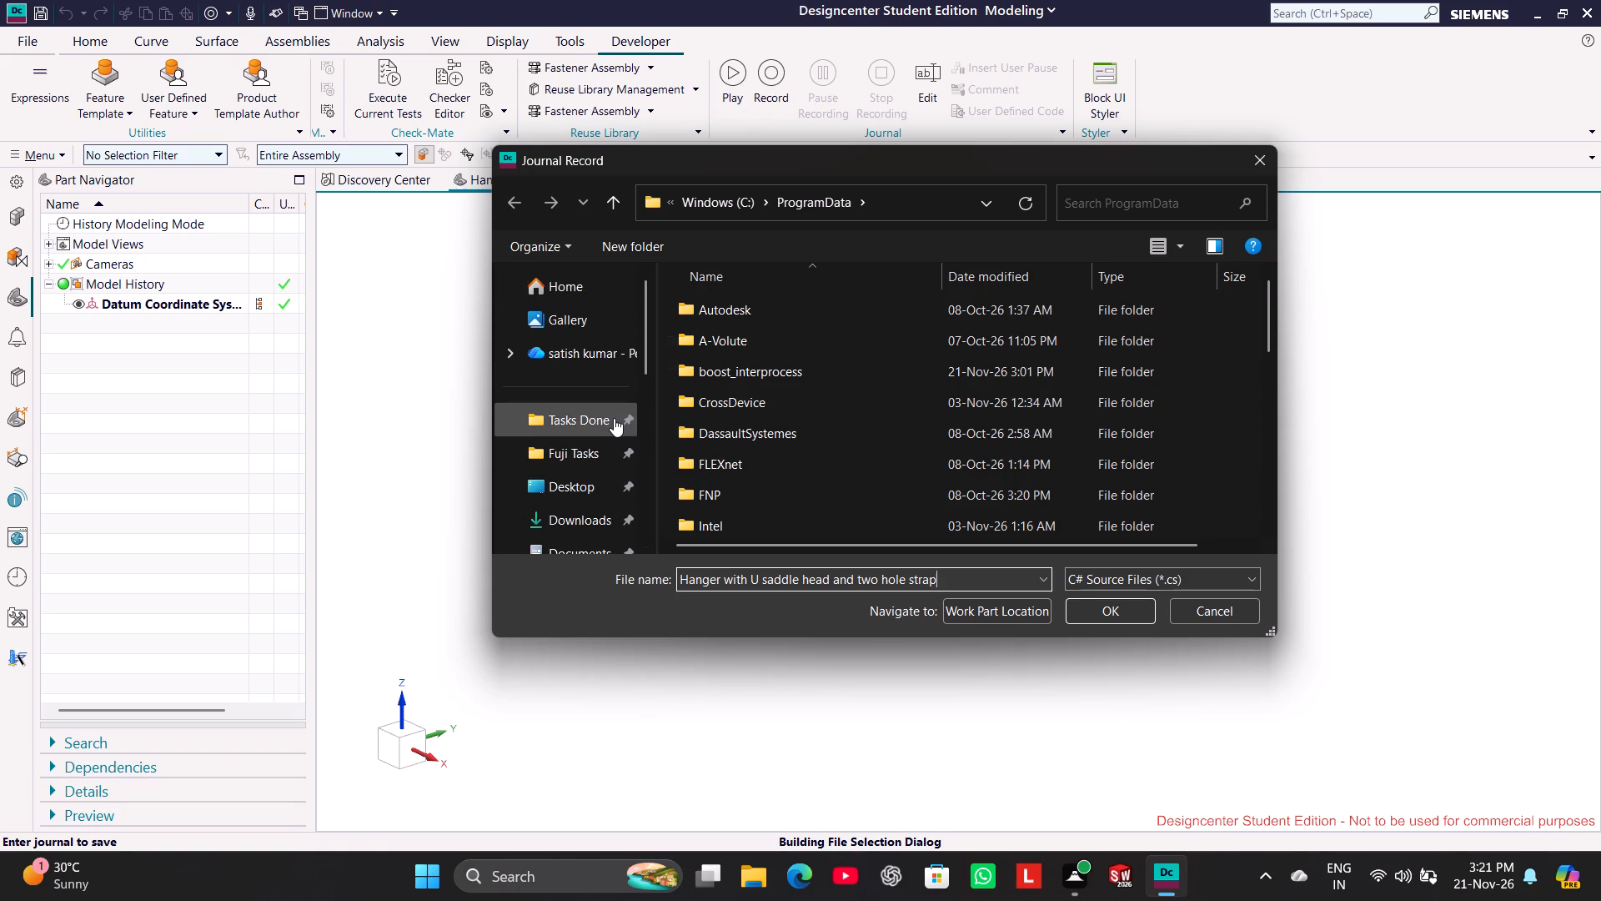
click(614, 418)
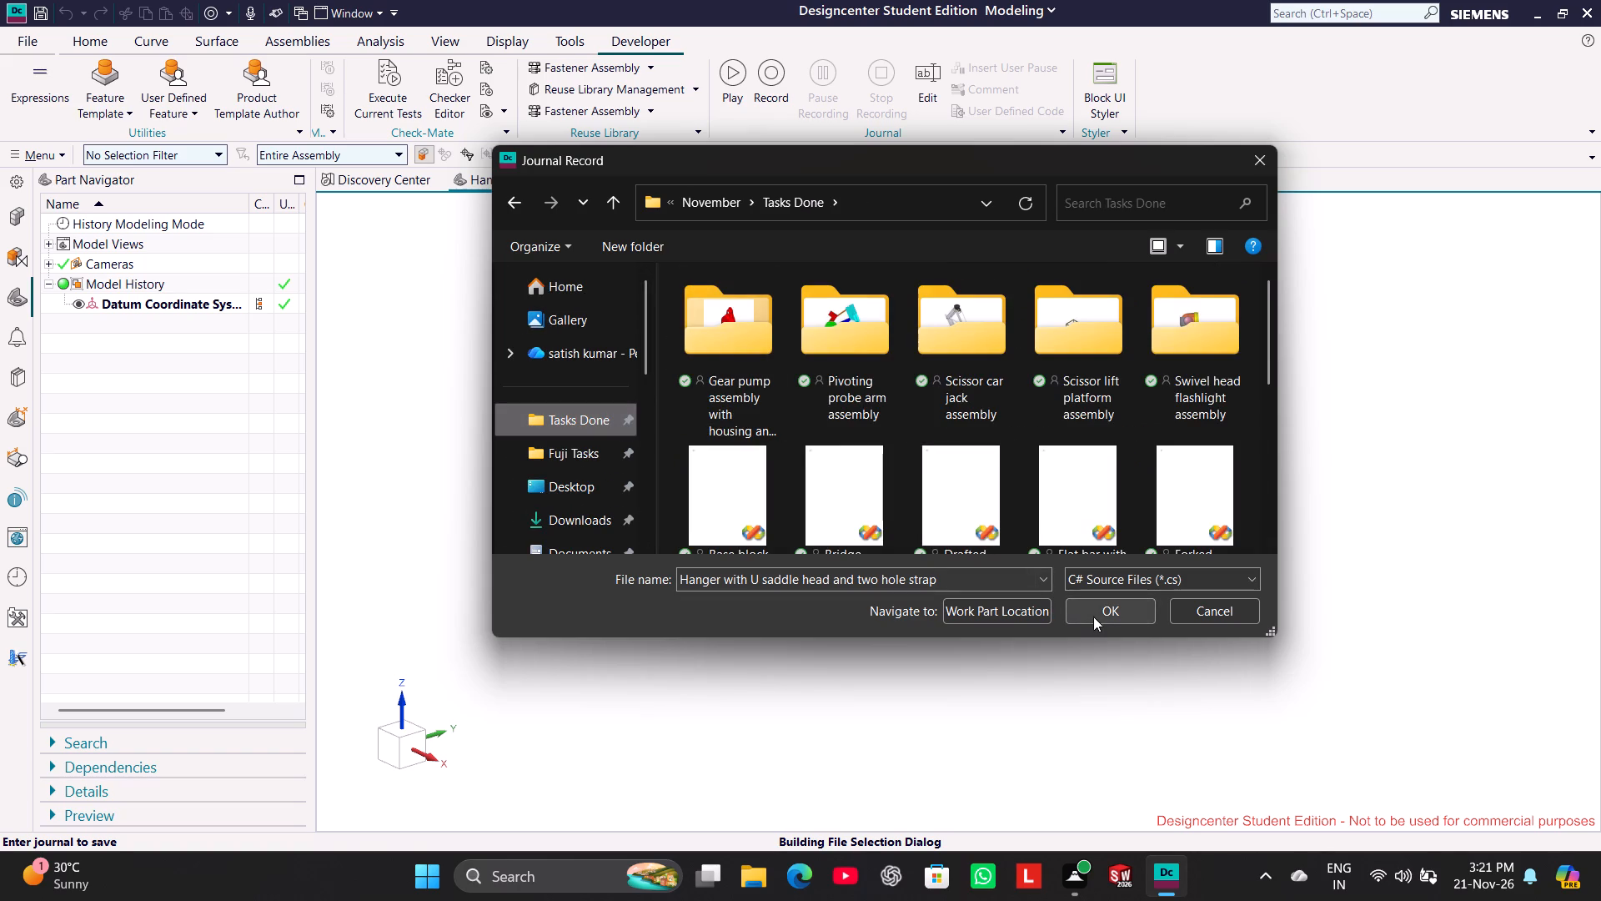
click(1093, 616)
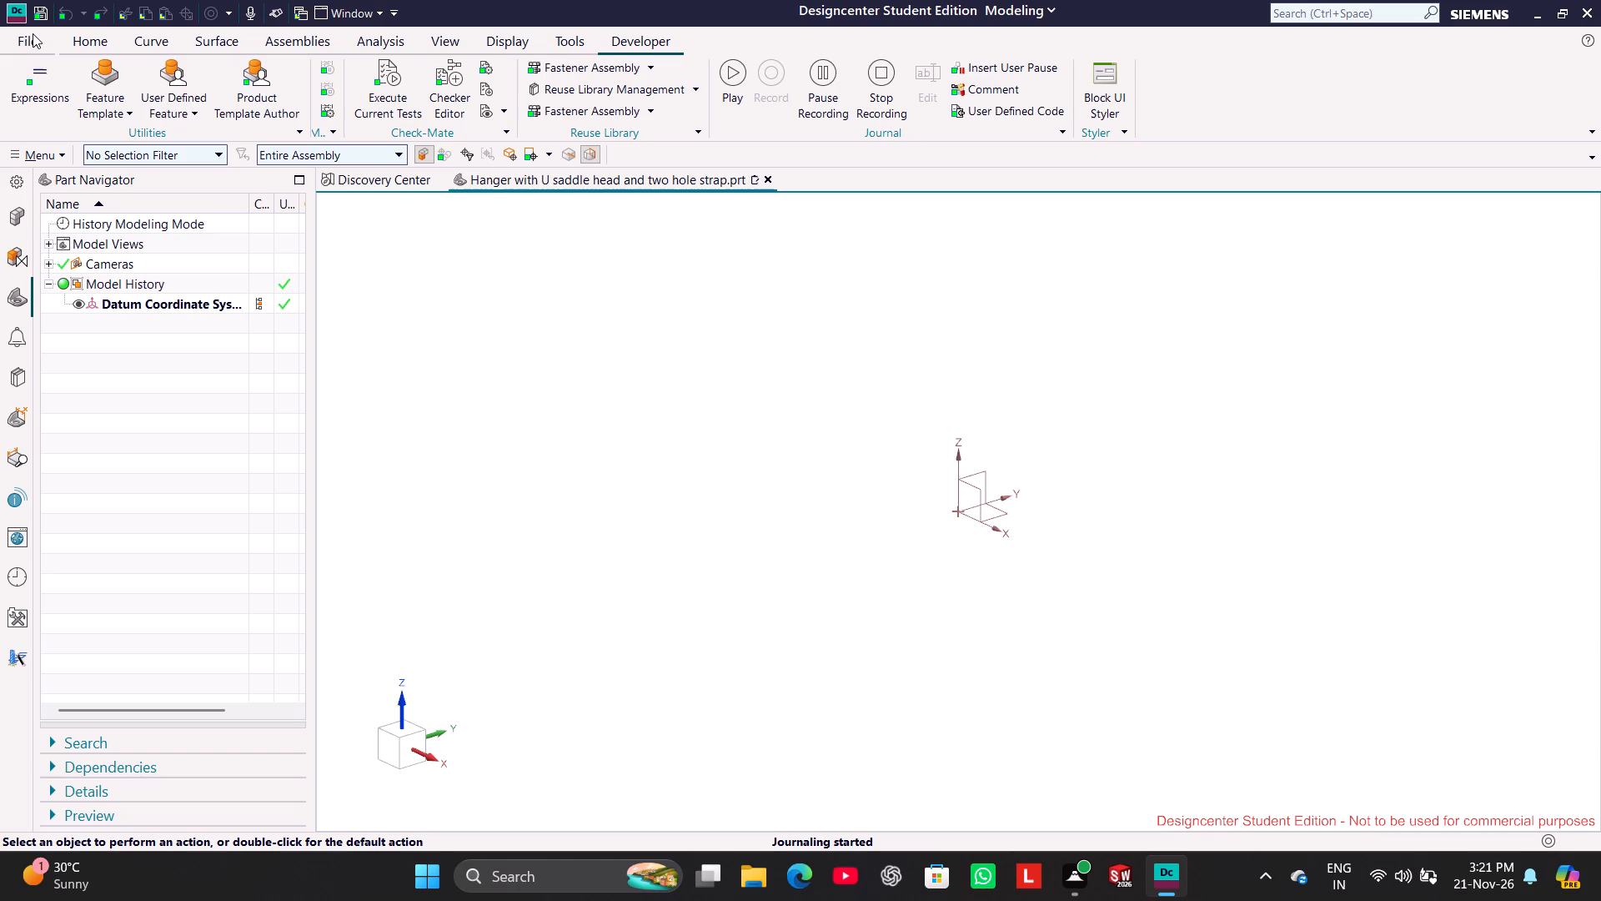
Create a sketch on the Front principal plane.
click(89, 43)
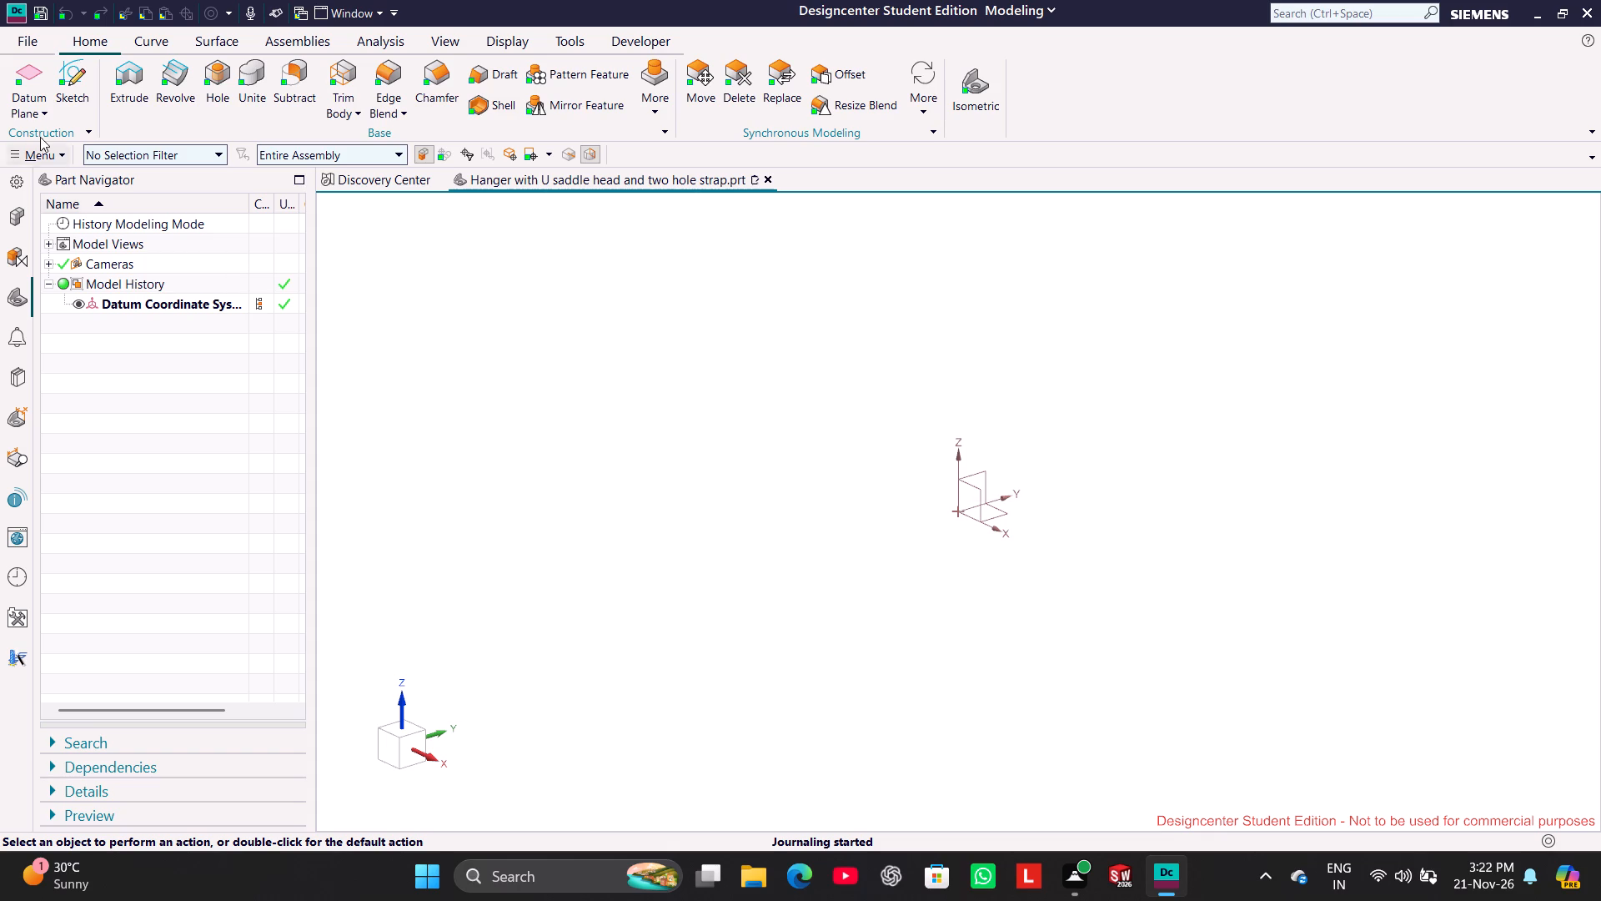
click(59, 67)
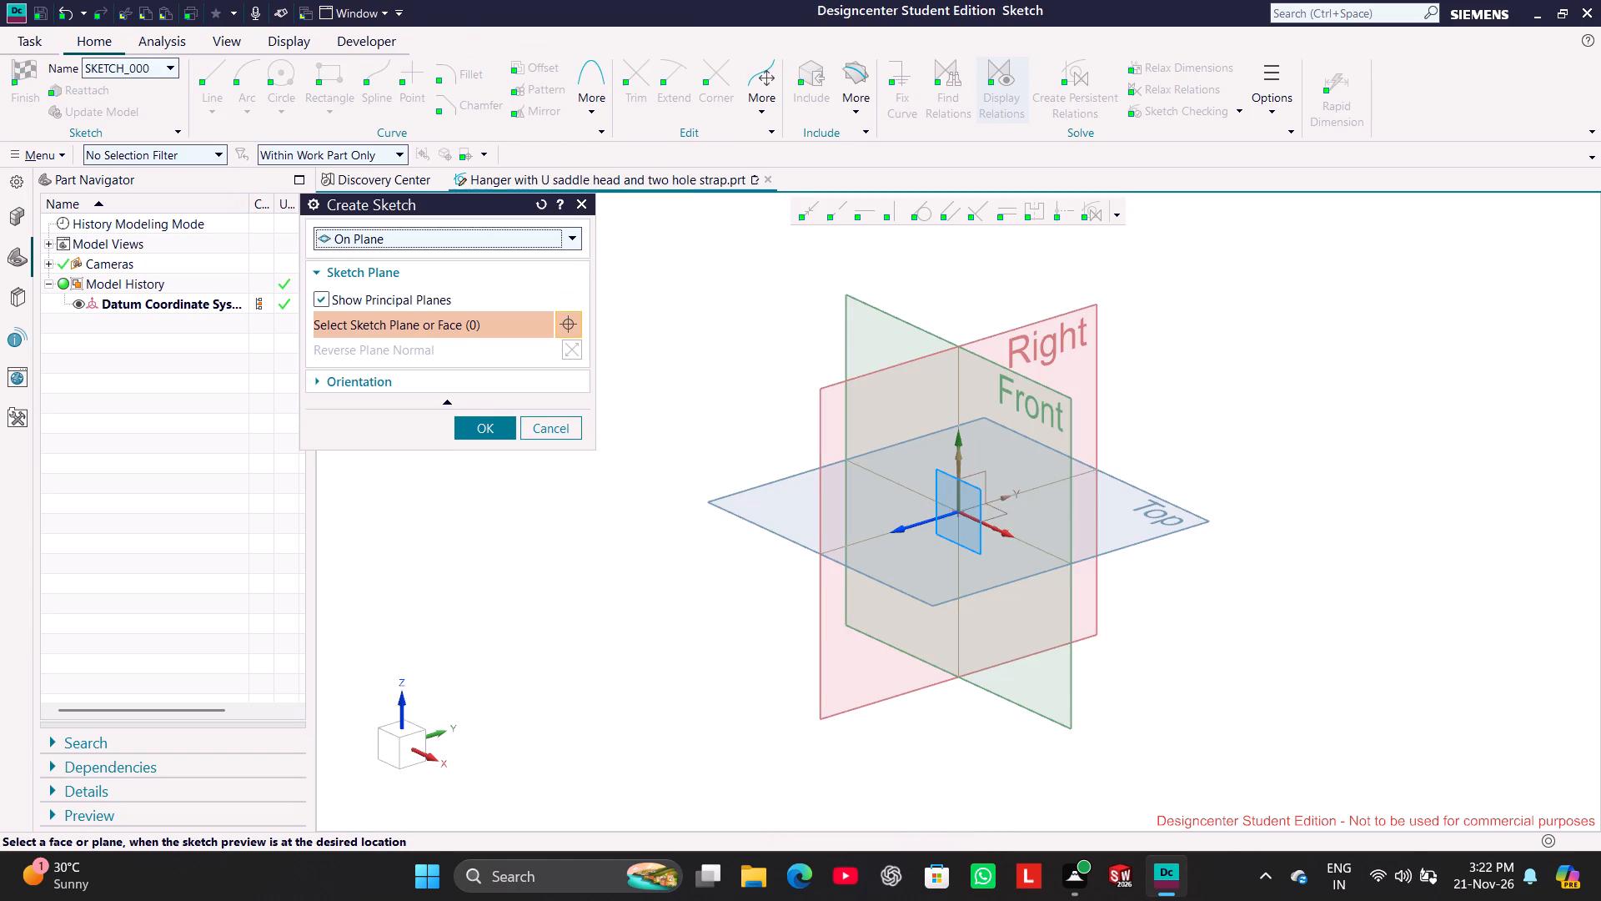
click(897, 325)
click(490, 439)
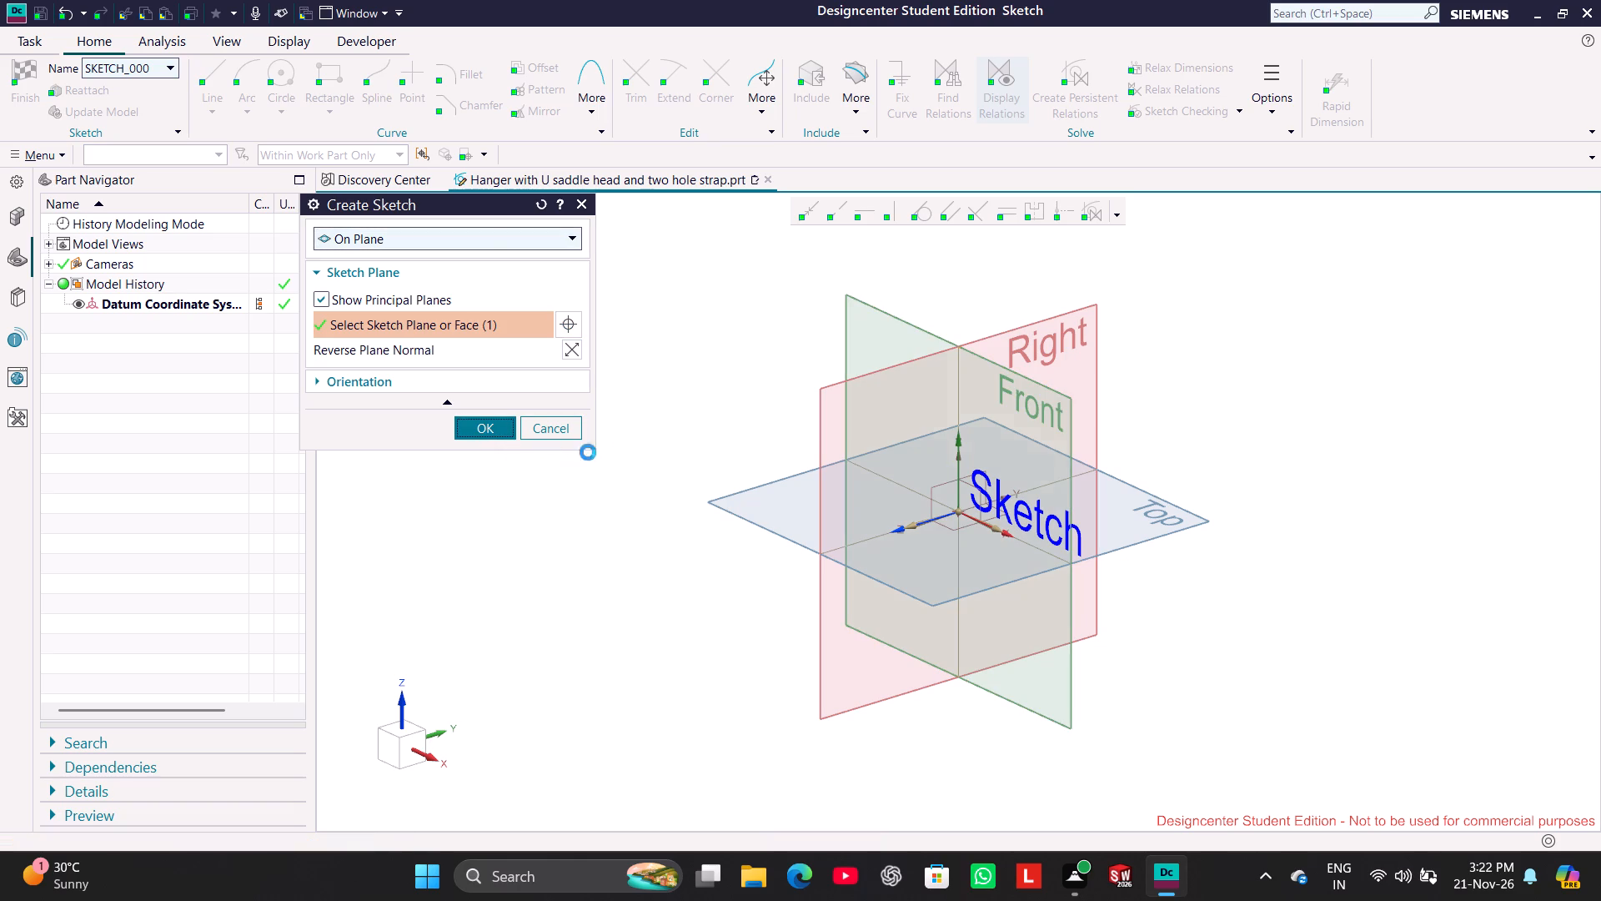
Sketch the profile's stepped left side: a vertical line, a horizontal shoulder about 120 mm long and a 270 mm vertical down to the horizontal axis.
click(664, 454)
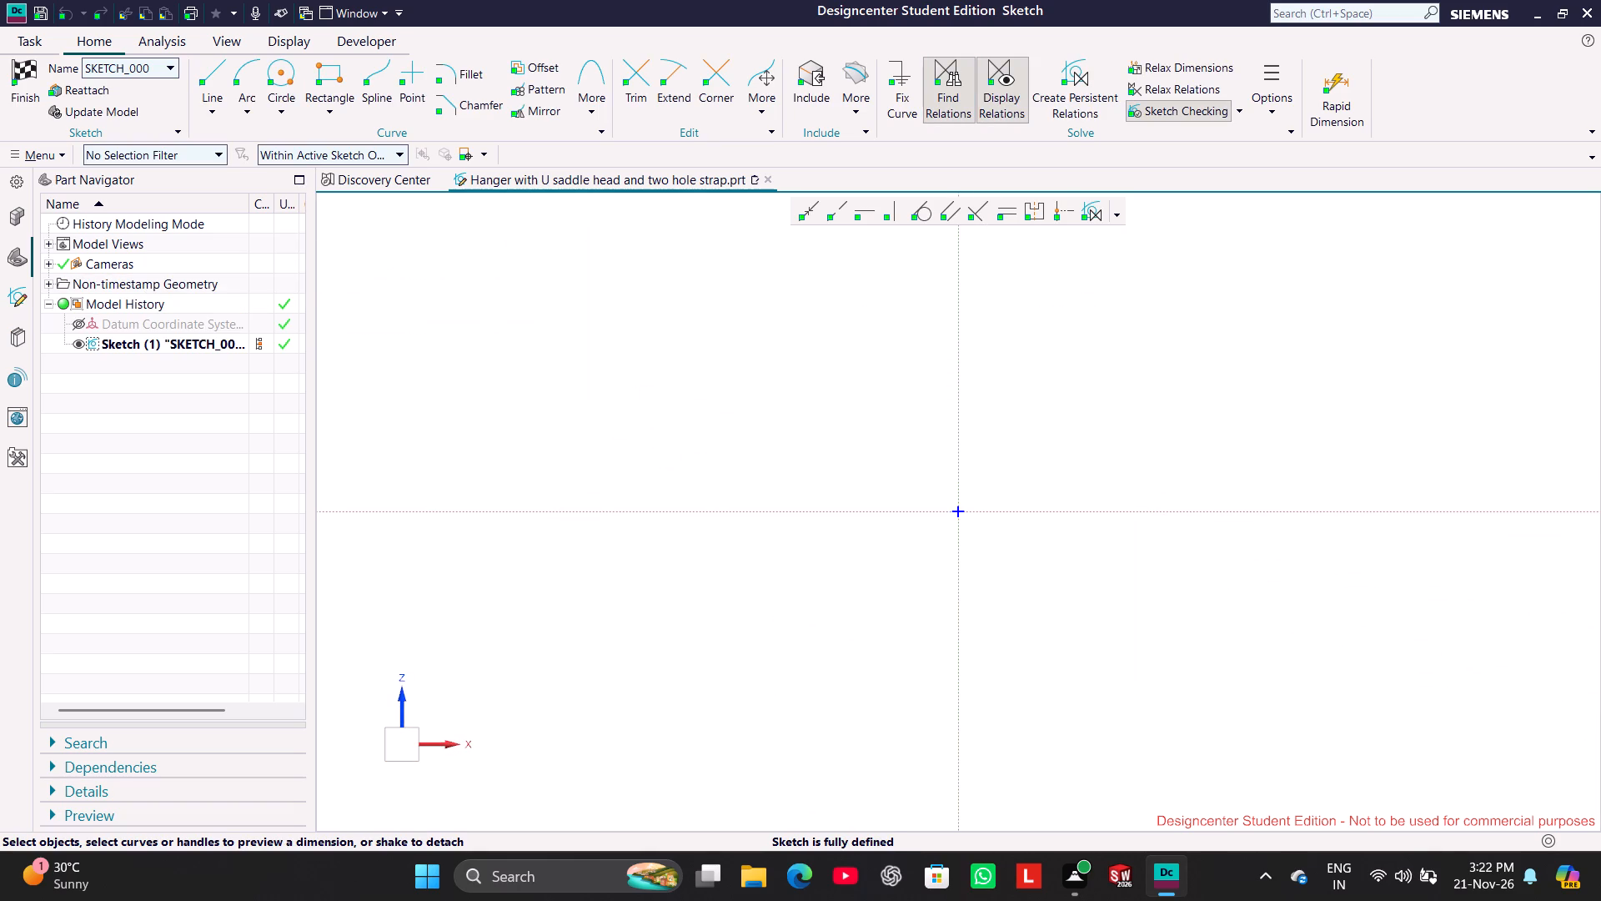
scroll(1061, 304, up, 1)
scroll(1061, 304, down, 1)
click(217, 68)
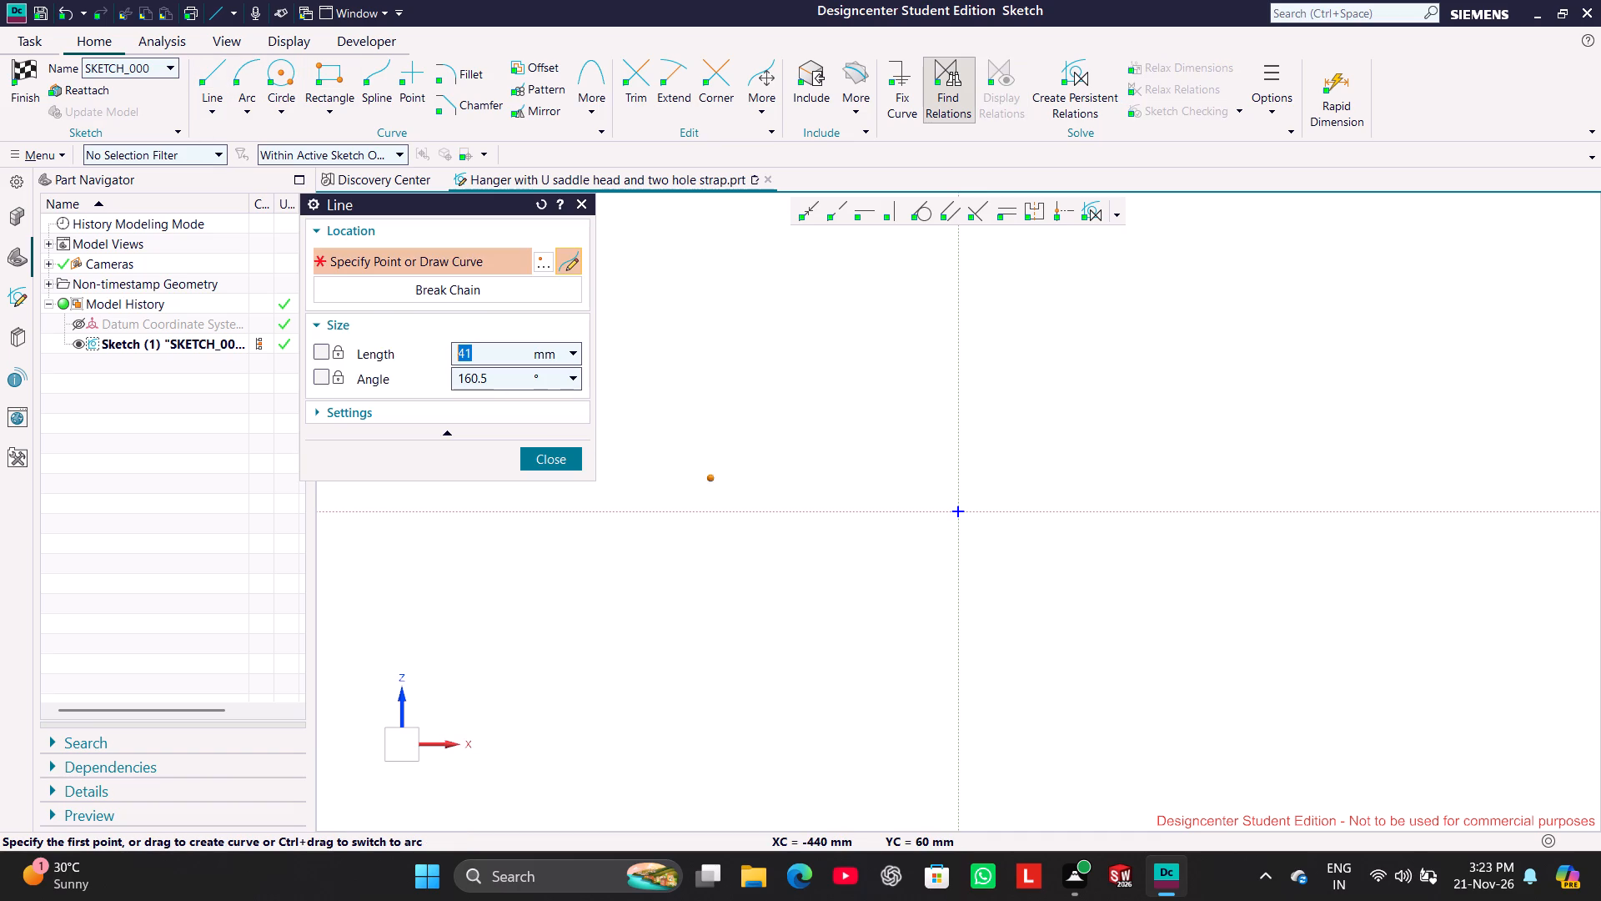
click(825, 244)
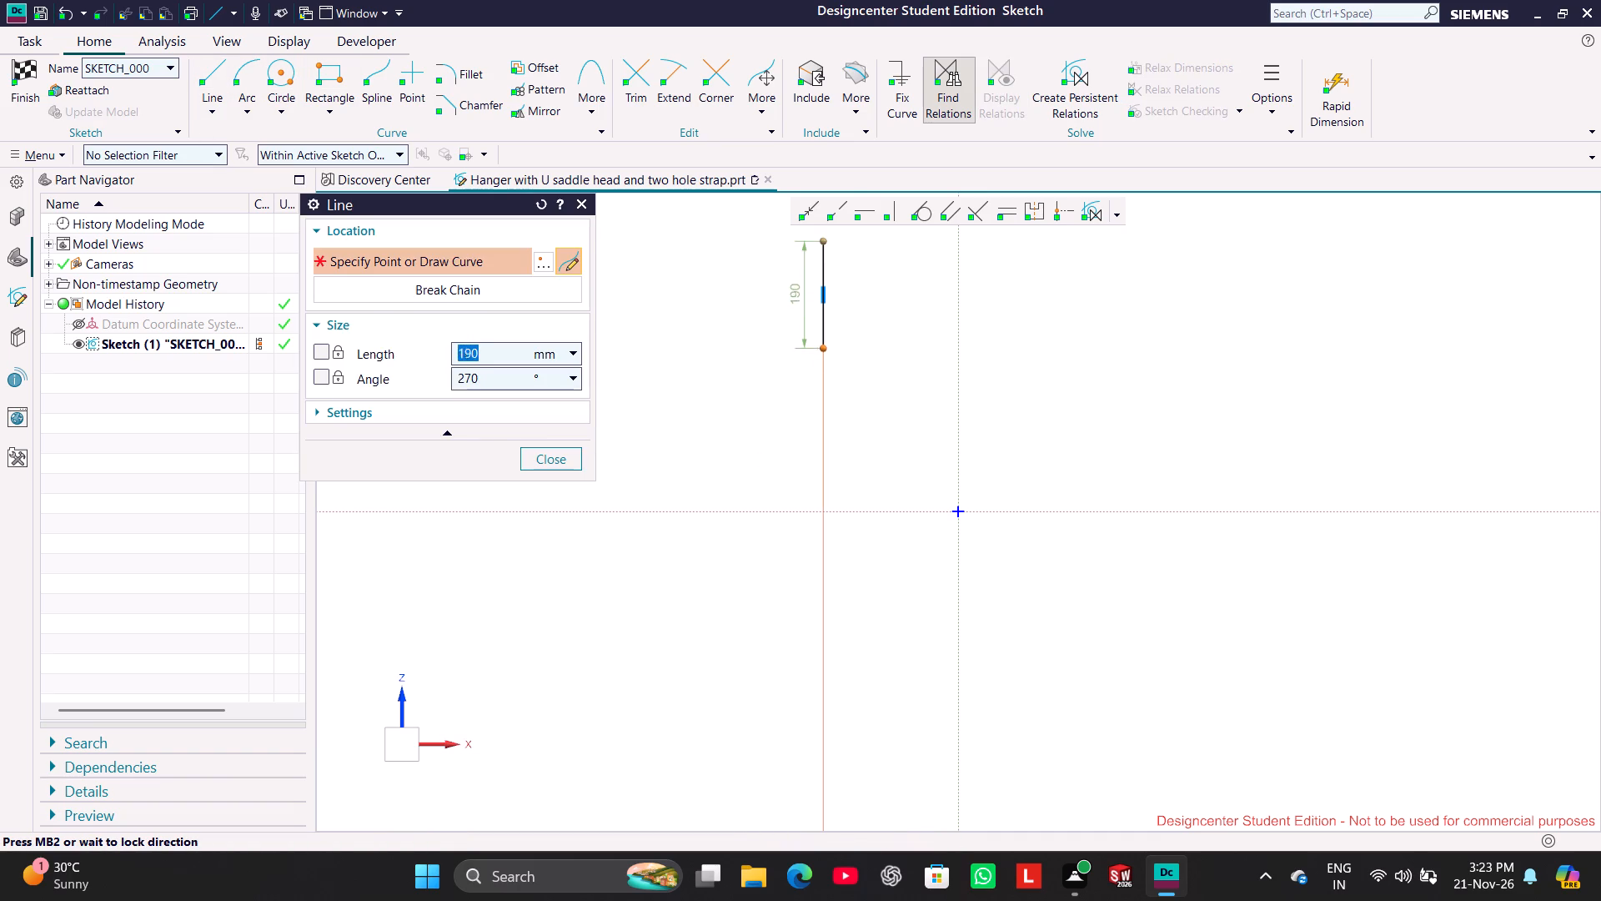
click(823, 360)
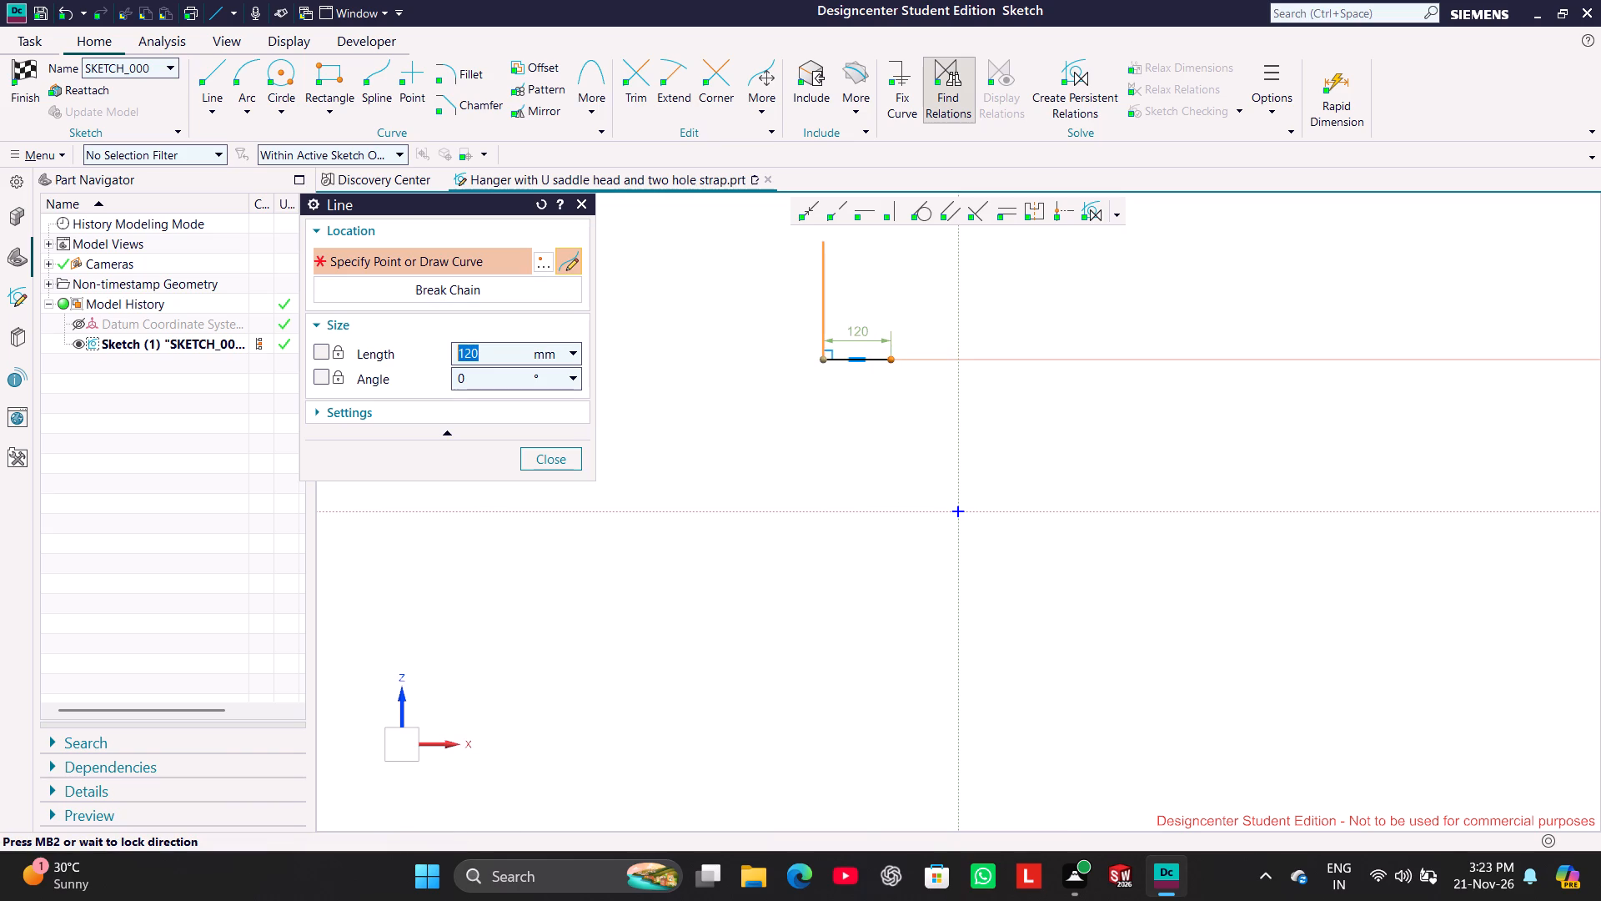
click(892, 360)
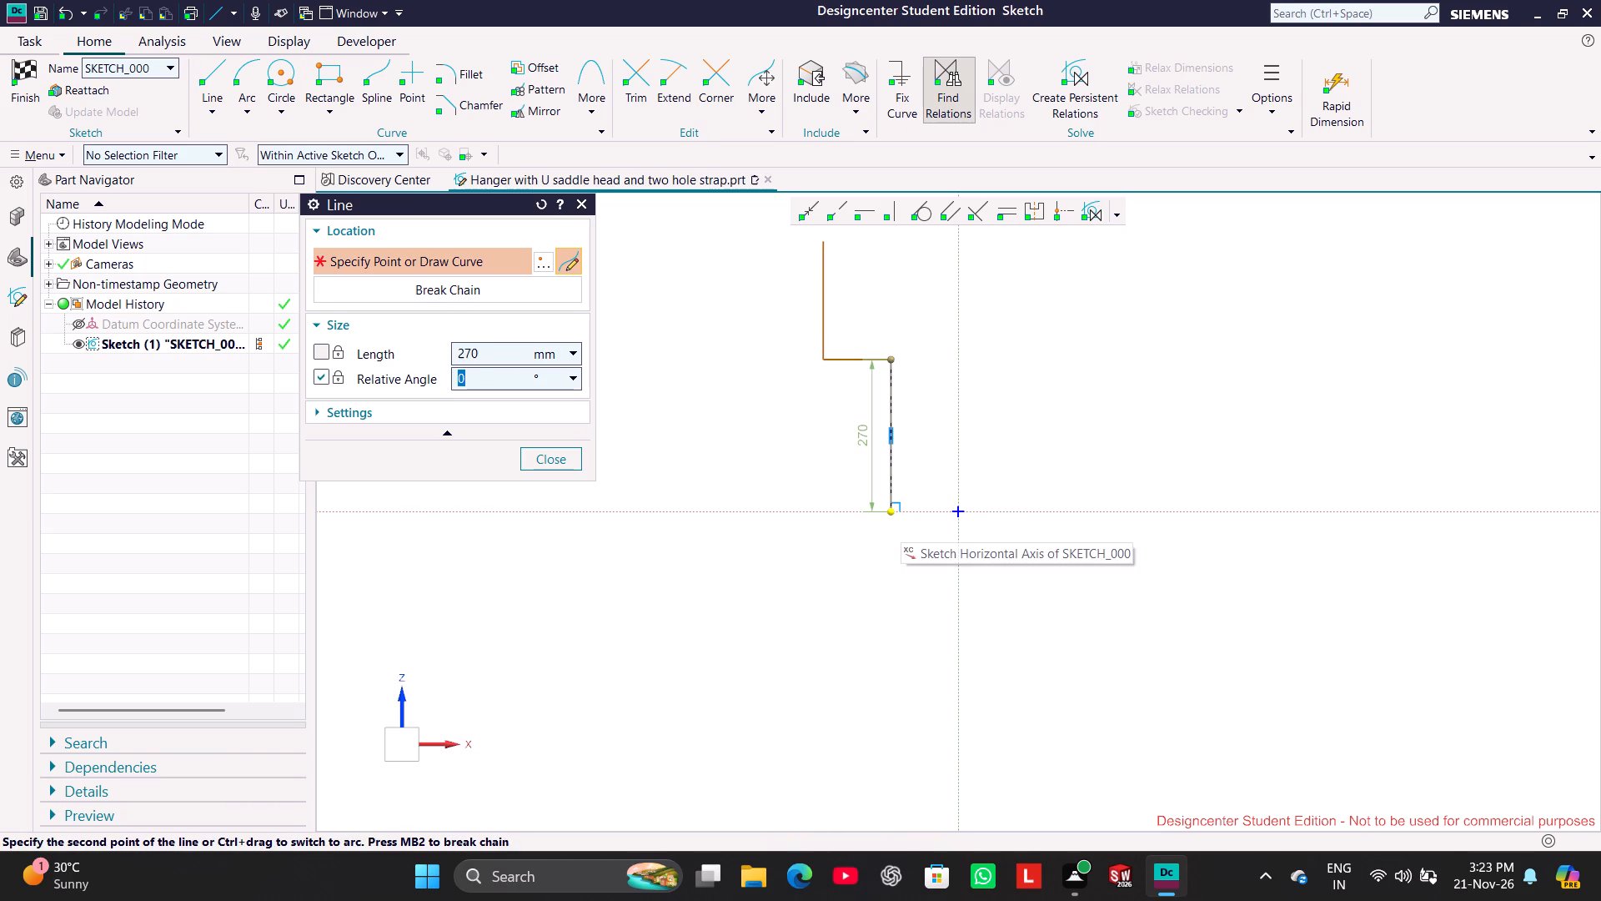
click(891, 516)
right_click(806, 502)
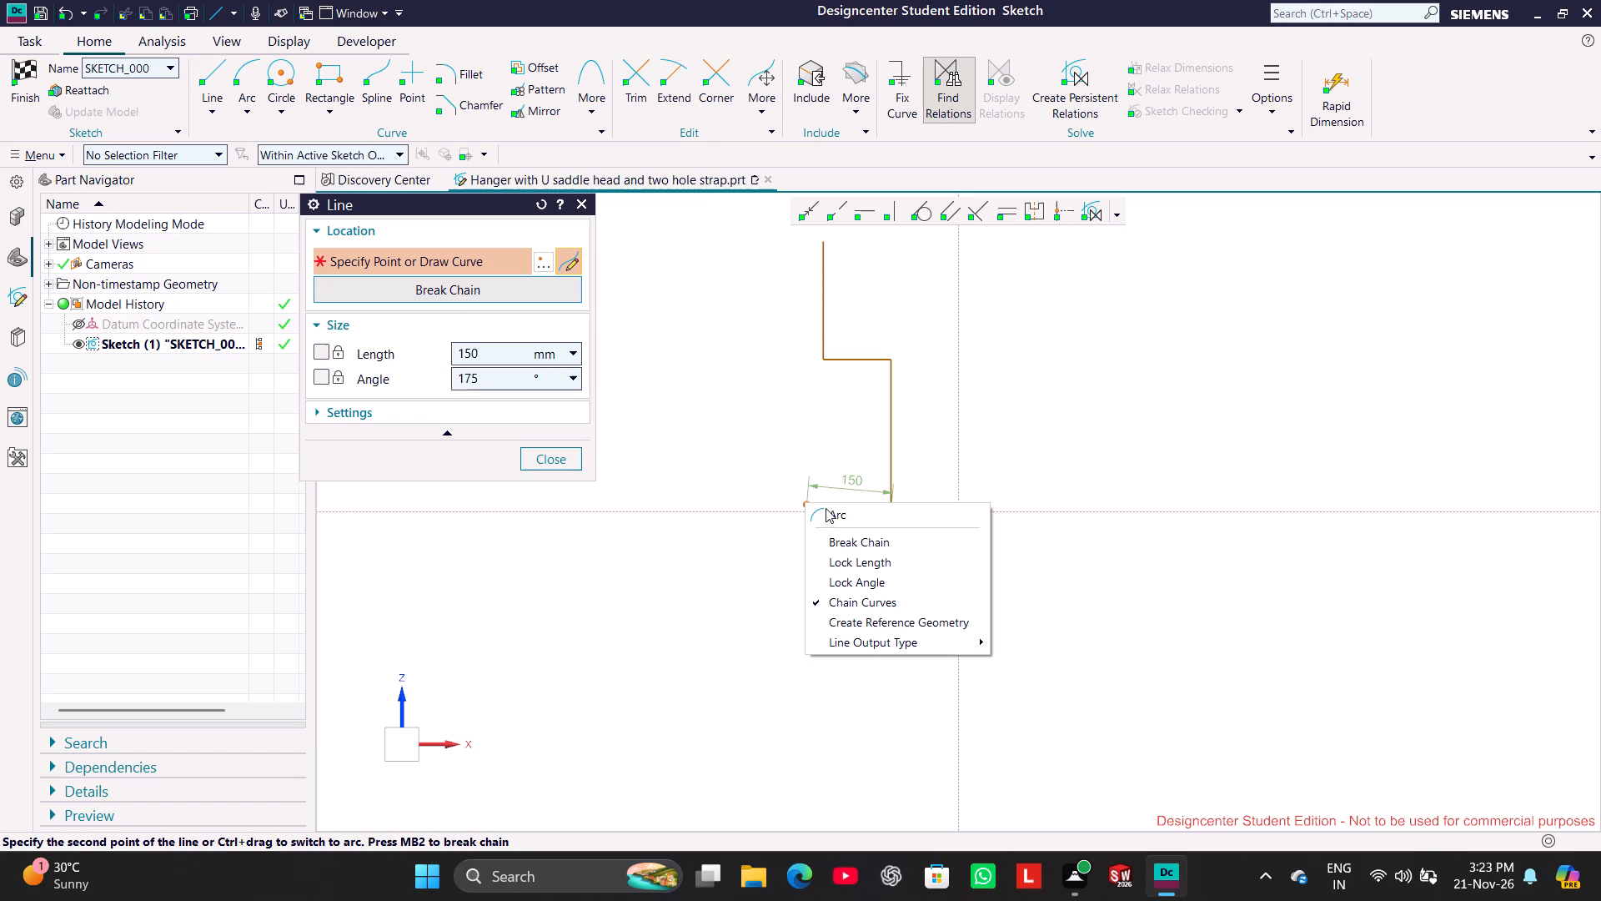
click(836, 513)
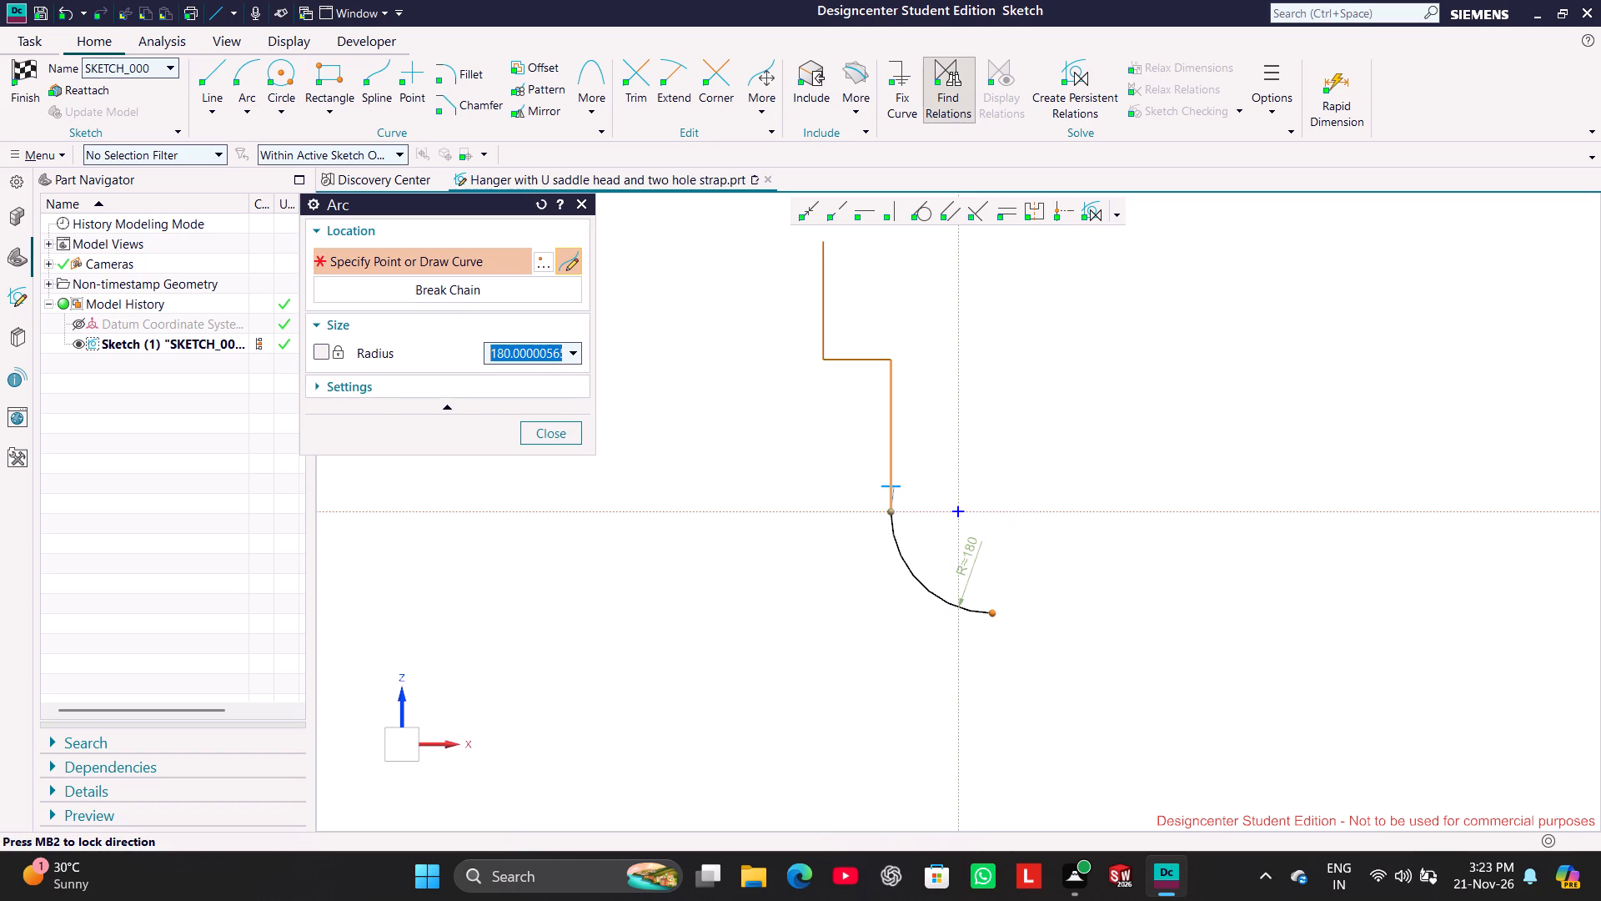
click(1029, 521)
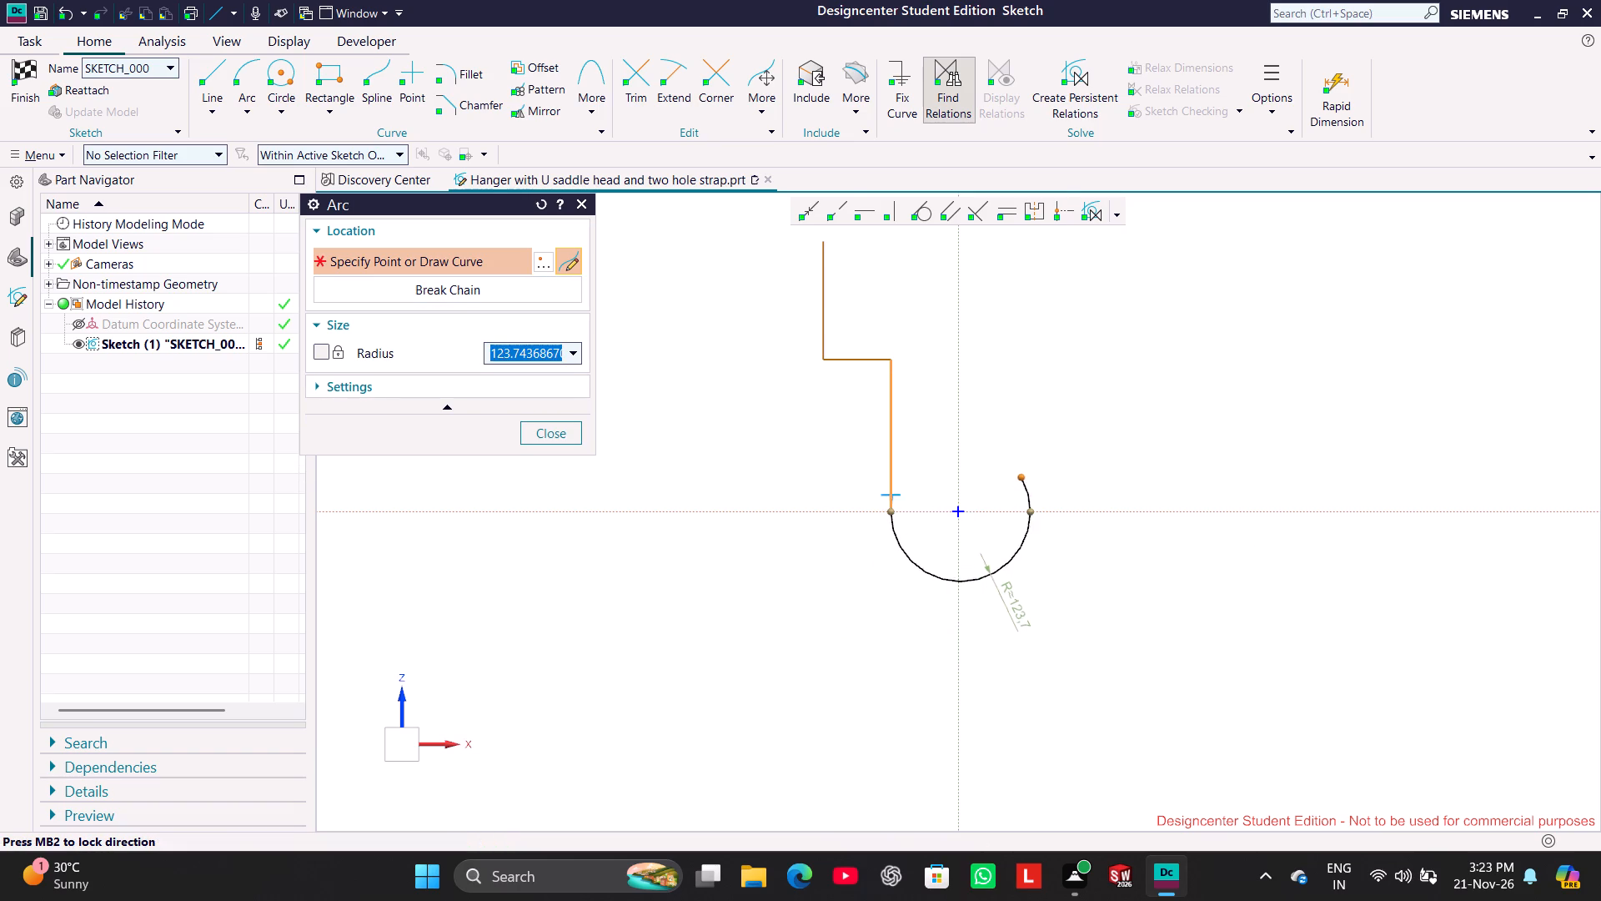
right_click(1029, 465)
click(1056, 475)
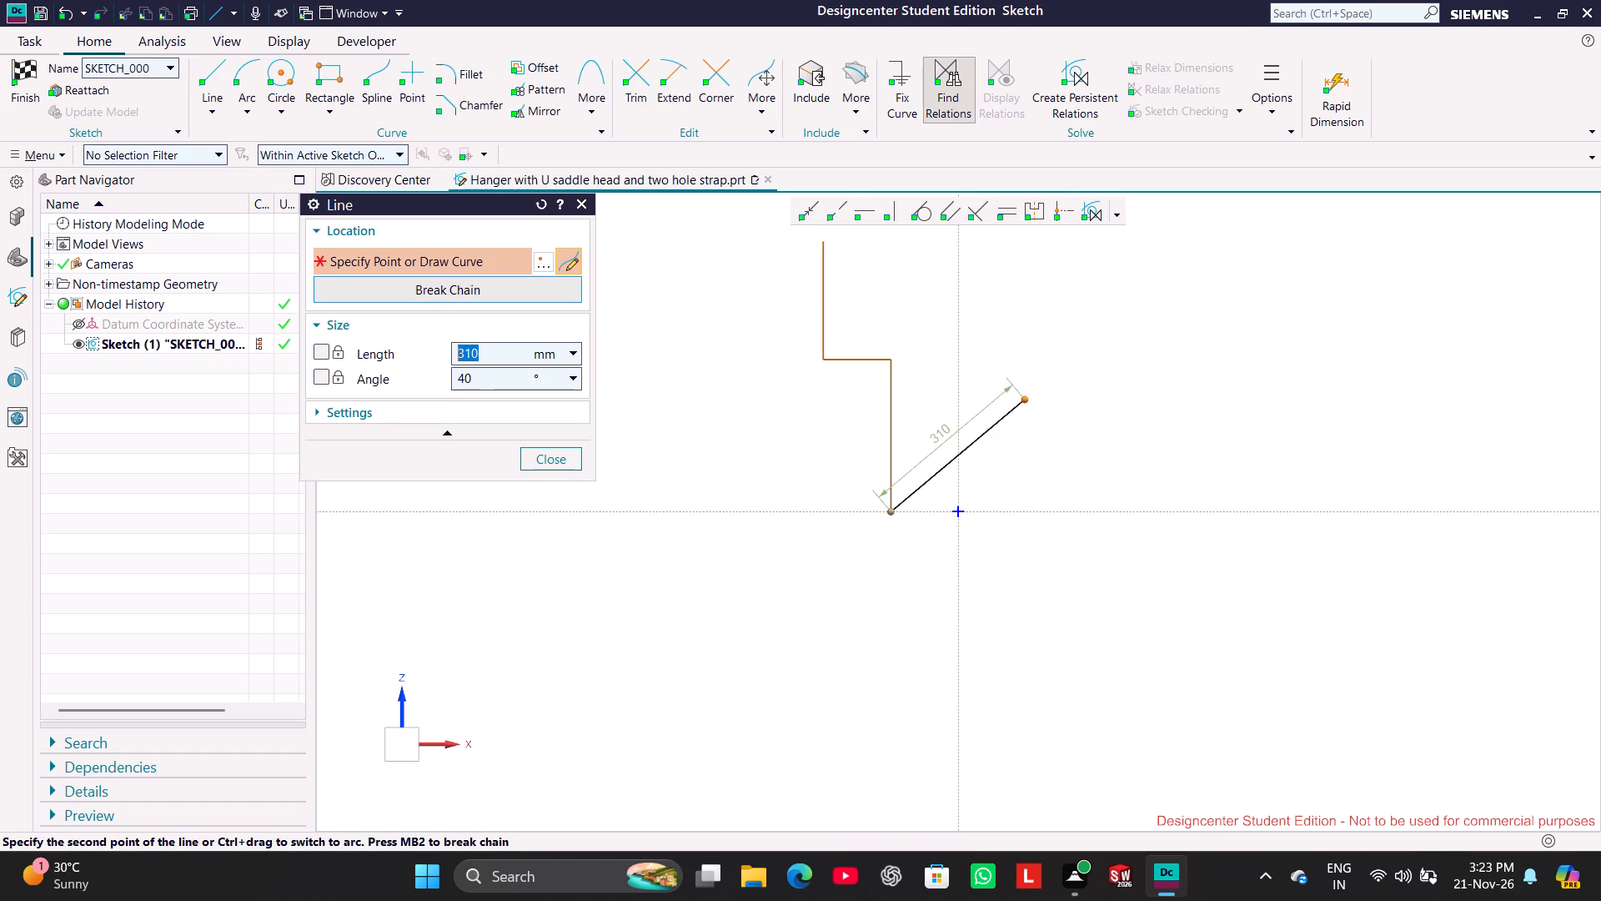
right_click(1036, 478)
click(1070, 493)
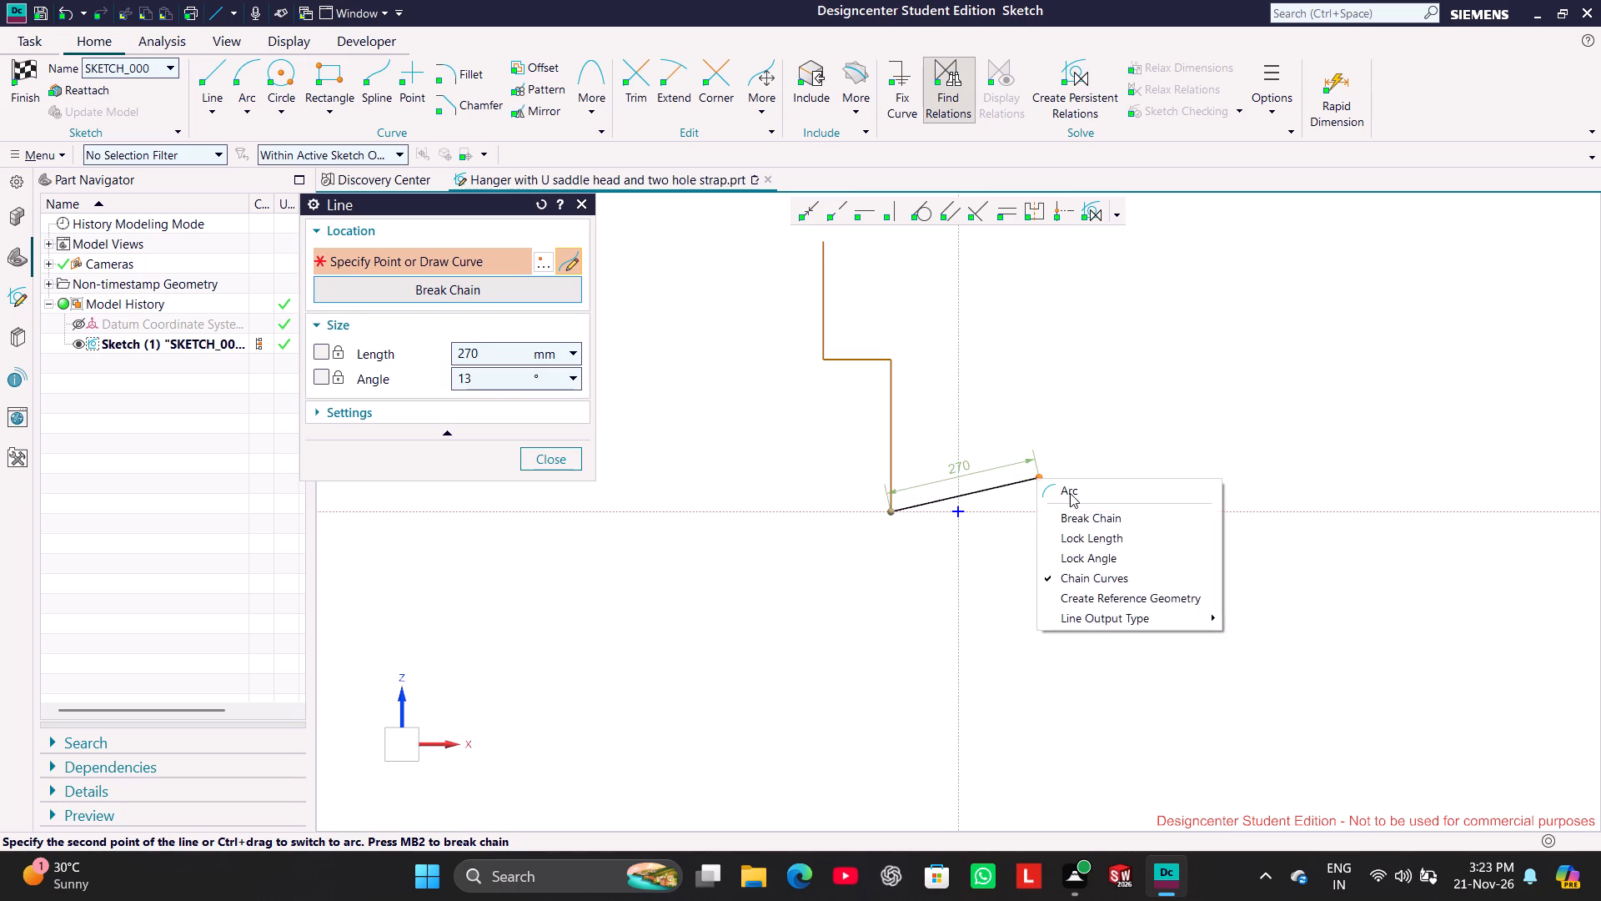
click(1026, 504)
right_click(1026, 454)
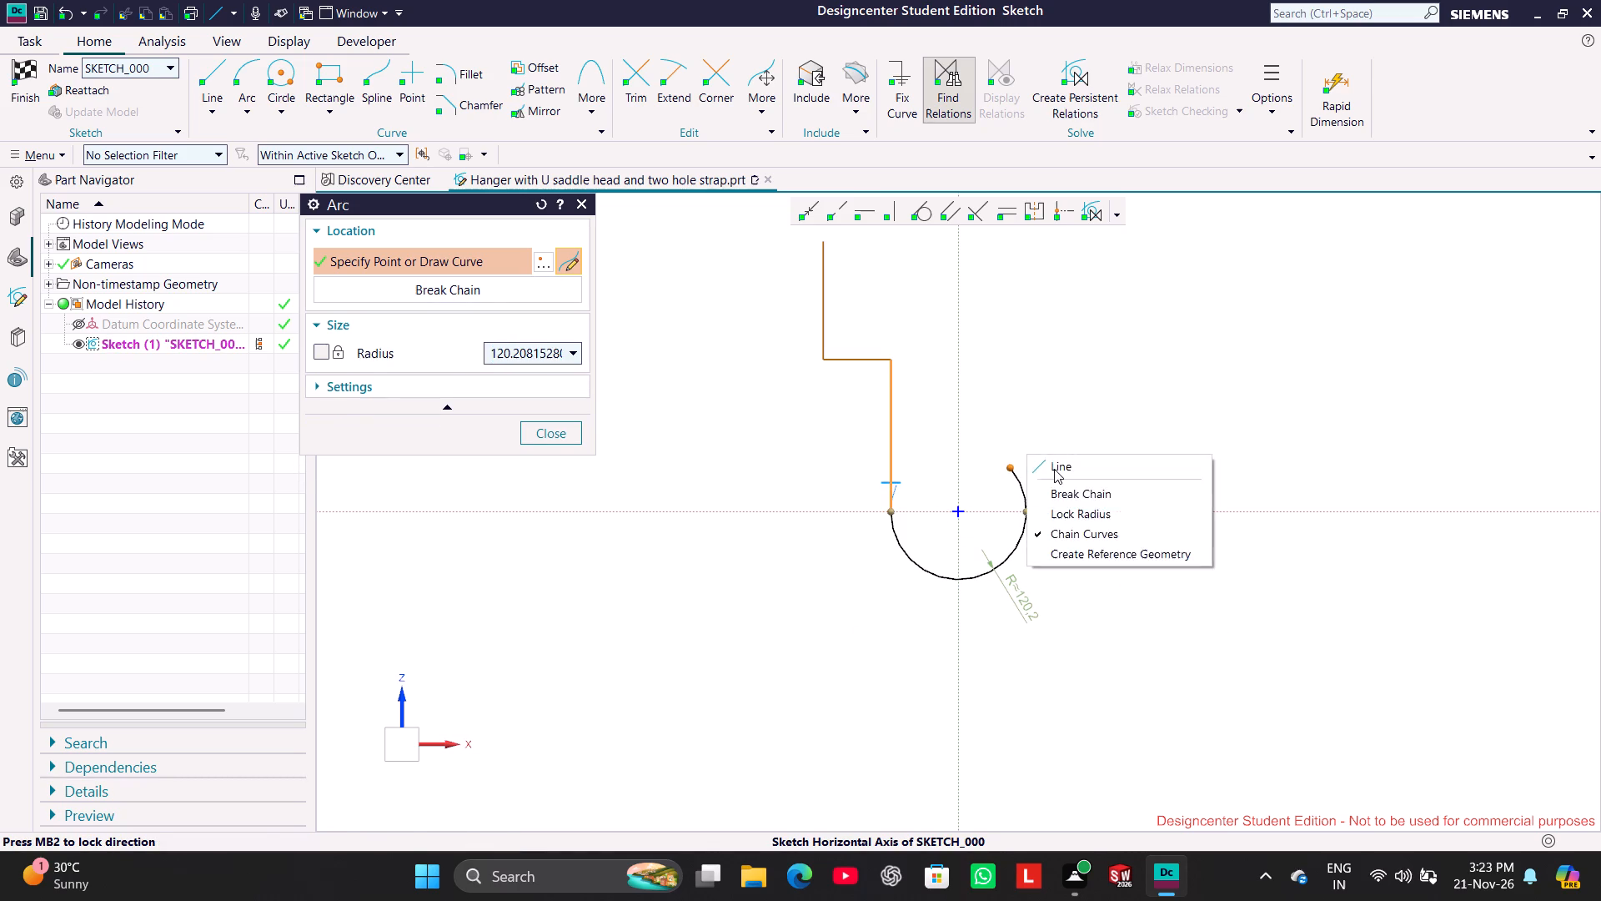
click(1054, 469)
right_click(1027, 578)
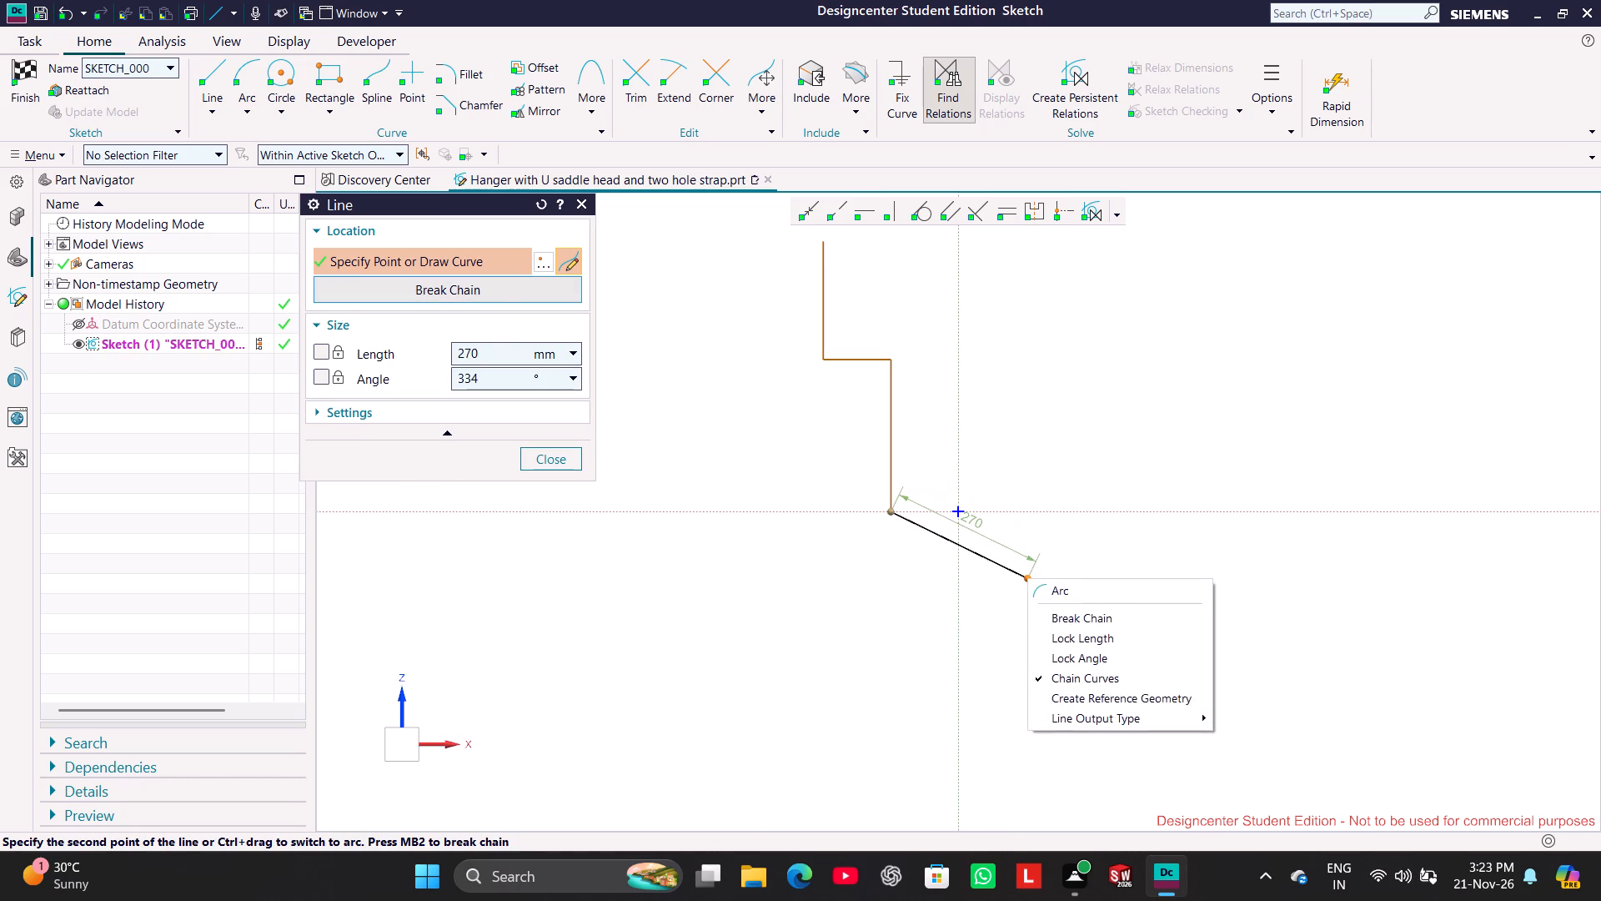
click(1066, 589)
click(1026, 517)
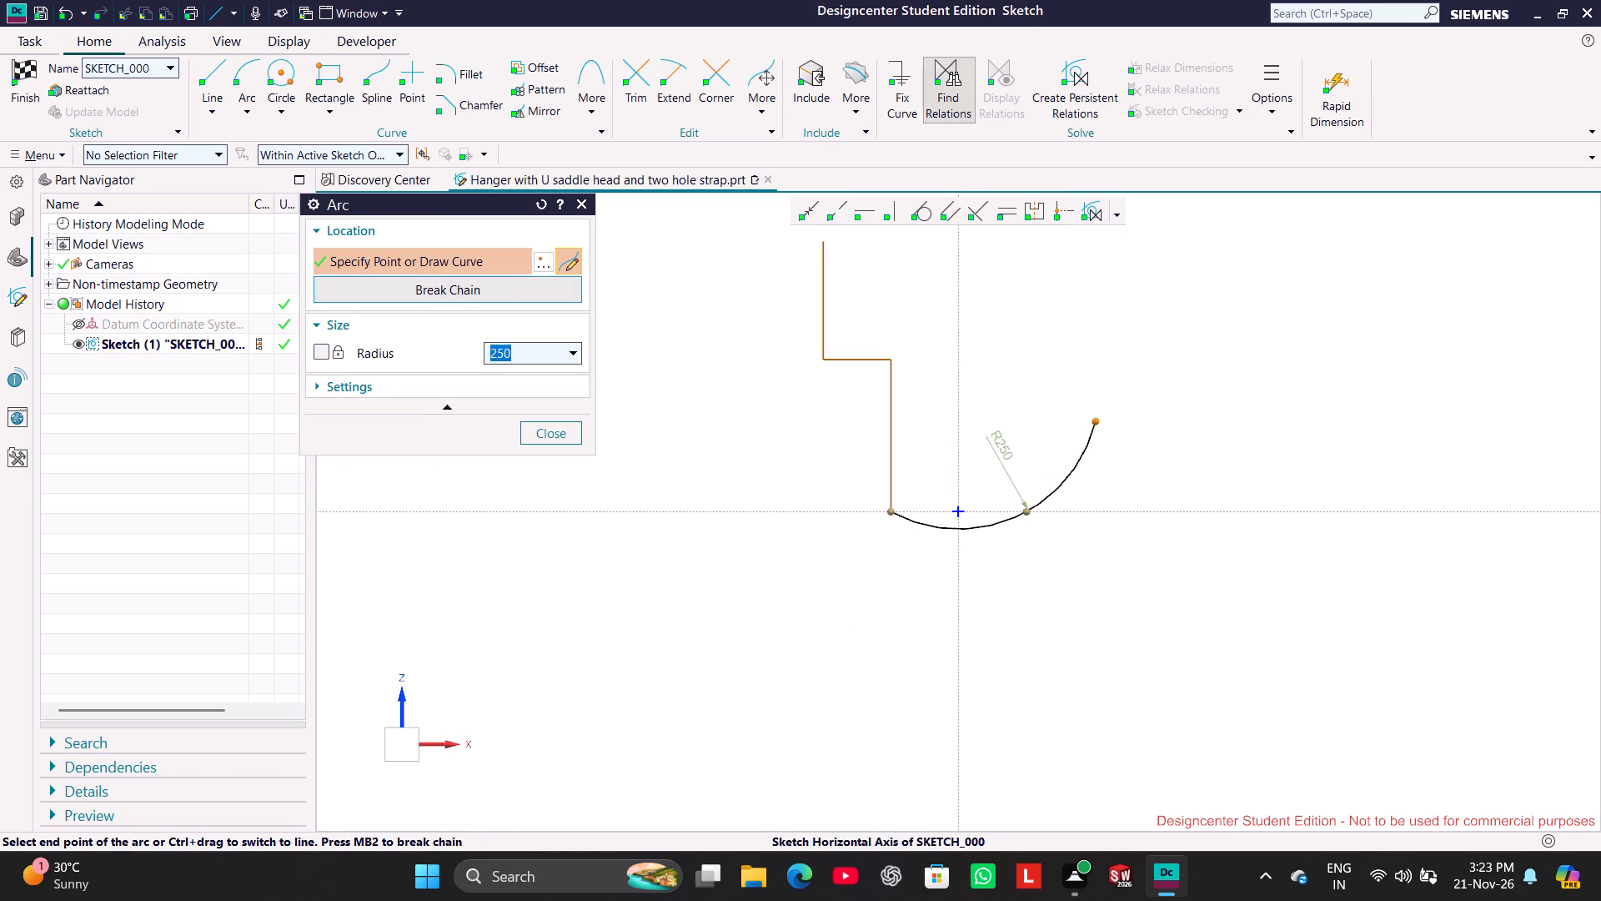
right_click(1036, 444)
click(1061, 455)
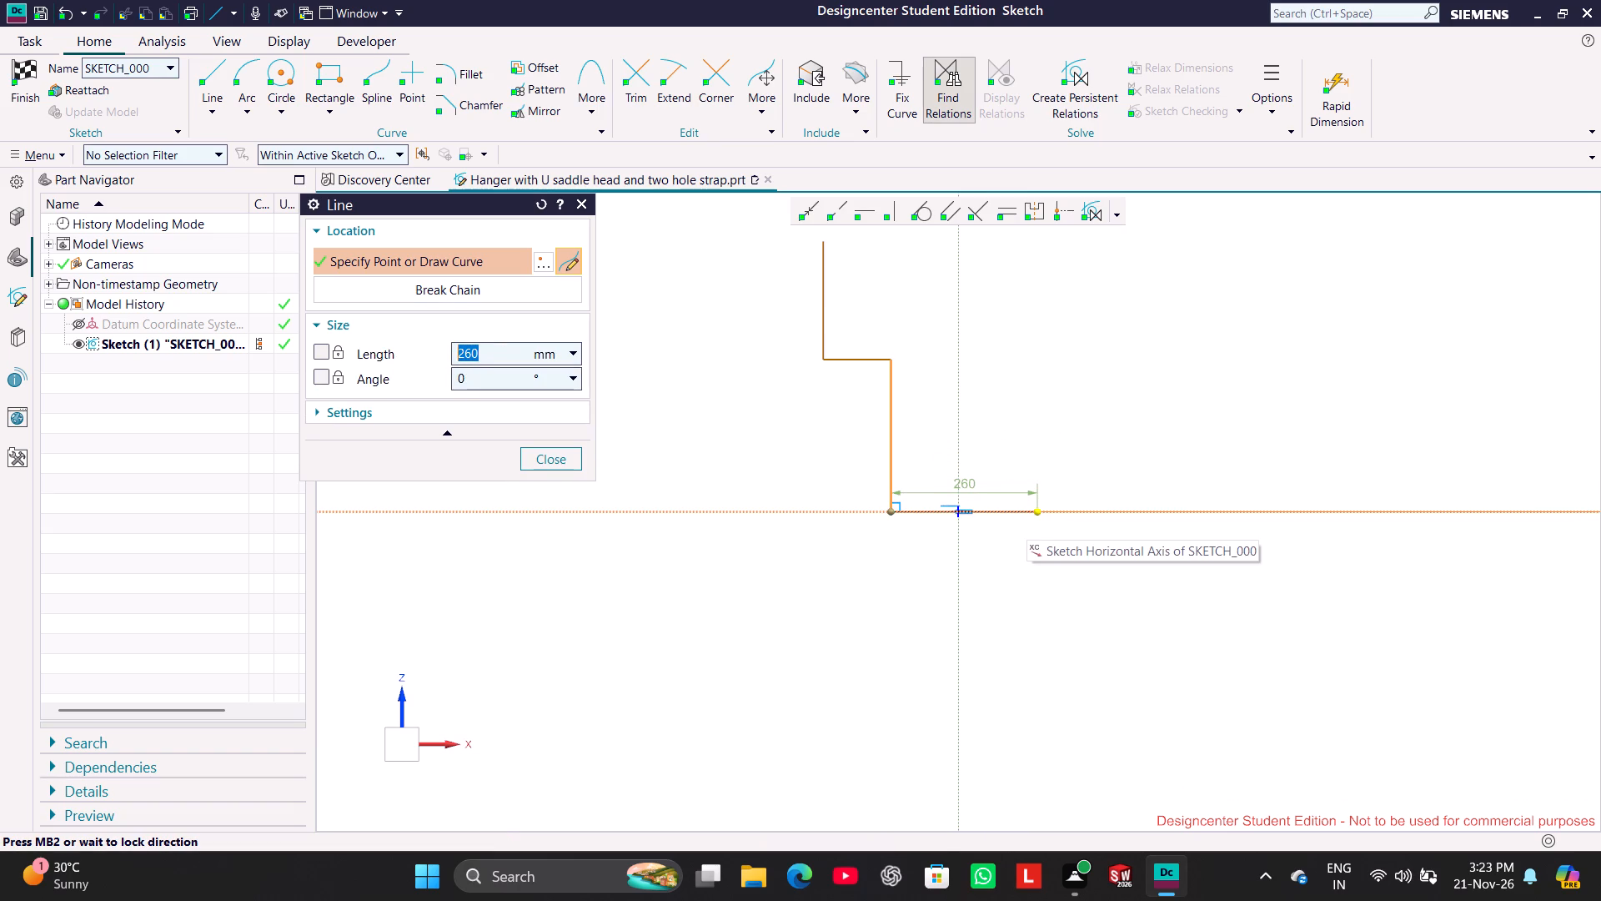
Continue with a 260 mm base line along the horizontal axis, a vertical about 290 mm high, an outward shoulder and a 230 mm outer vertical.
click(1036, 521)
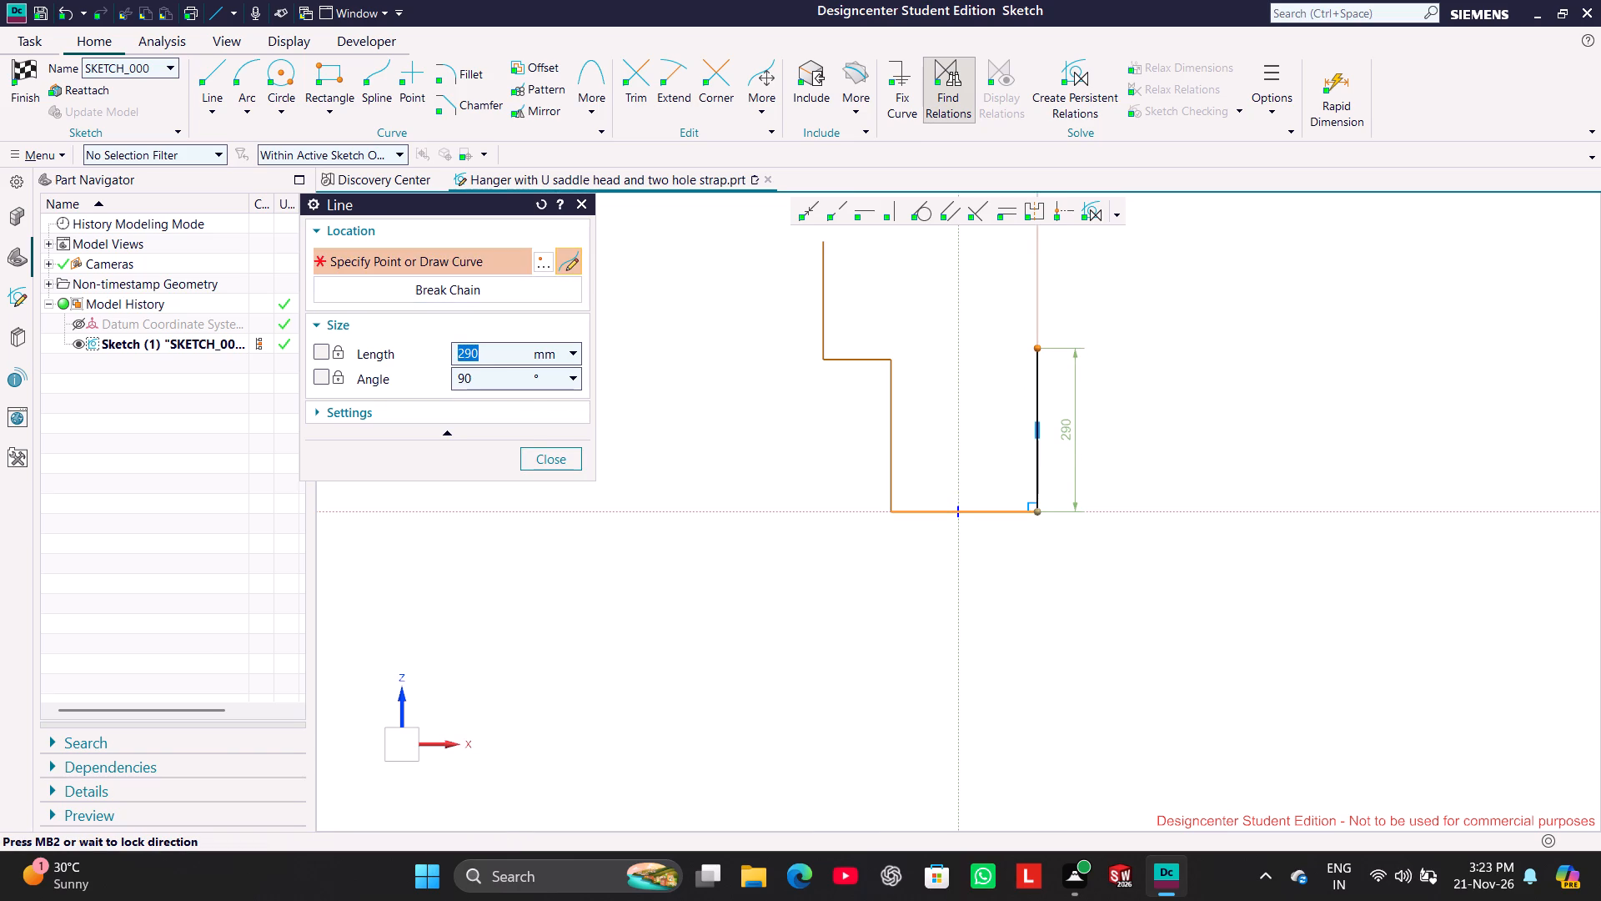
middle_drag(1032, 347, 1009, 530)
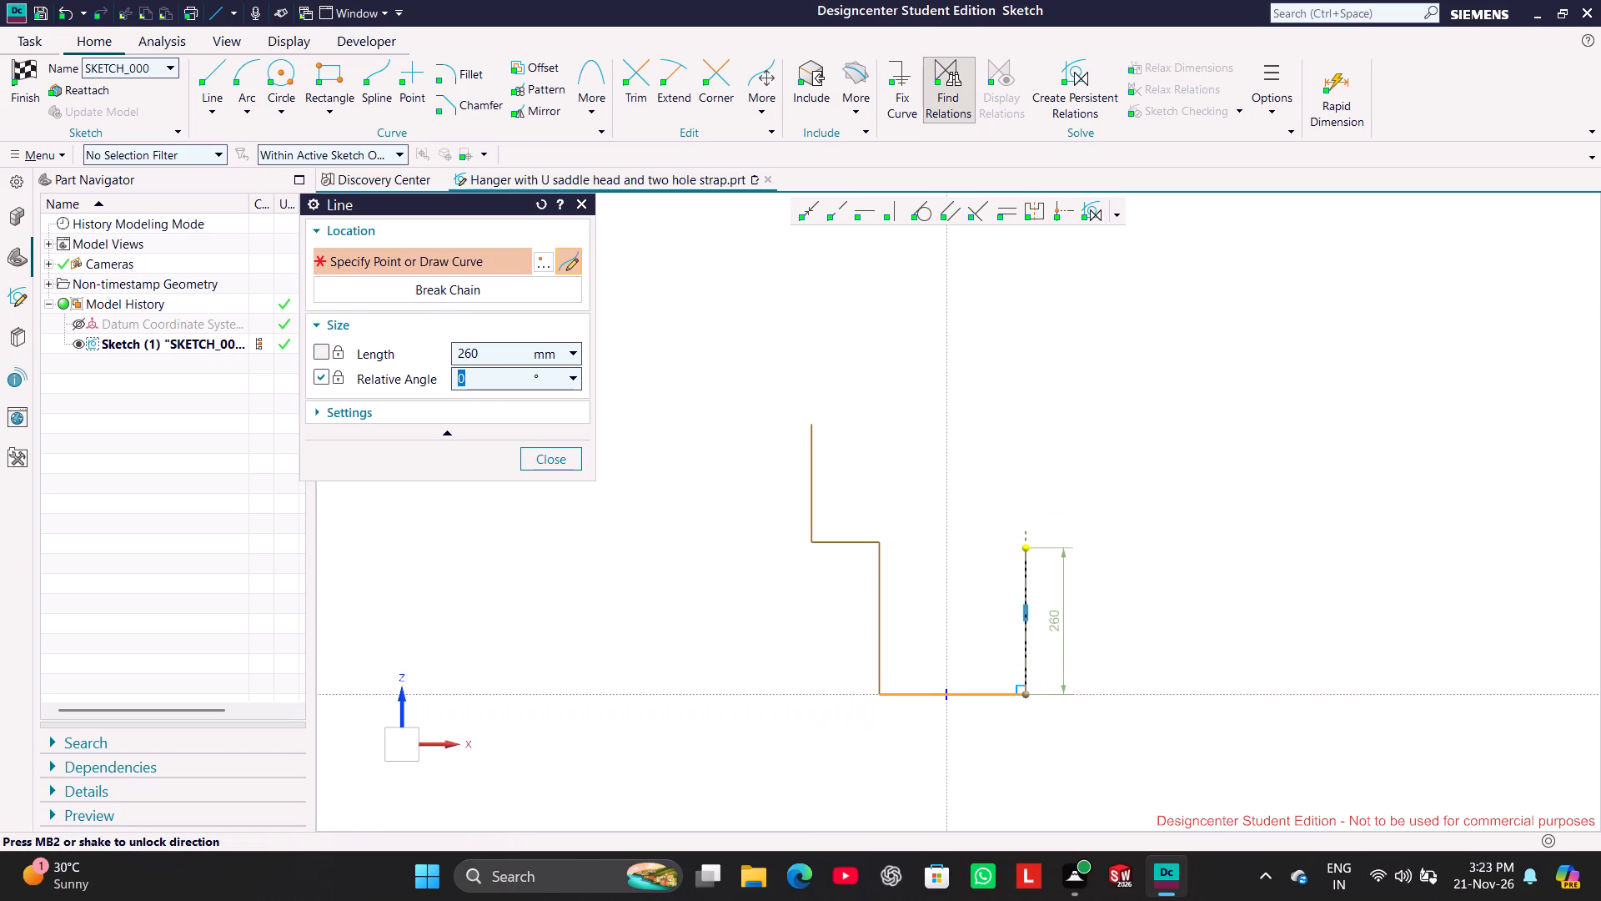
click(1038, 532)
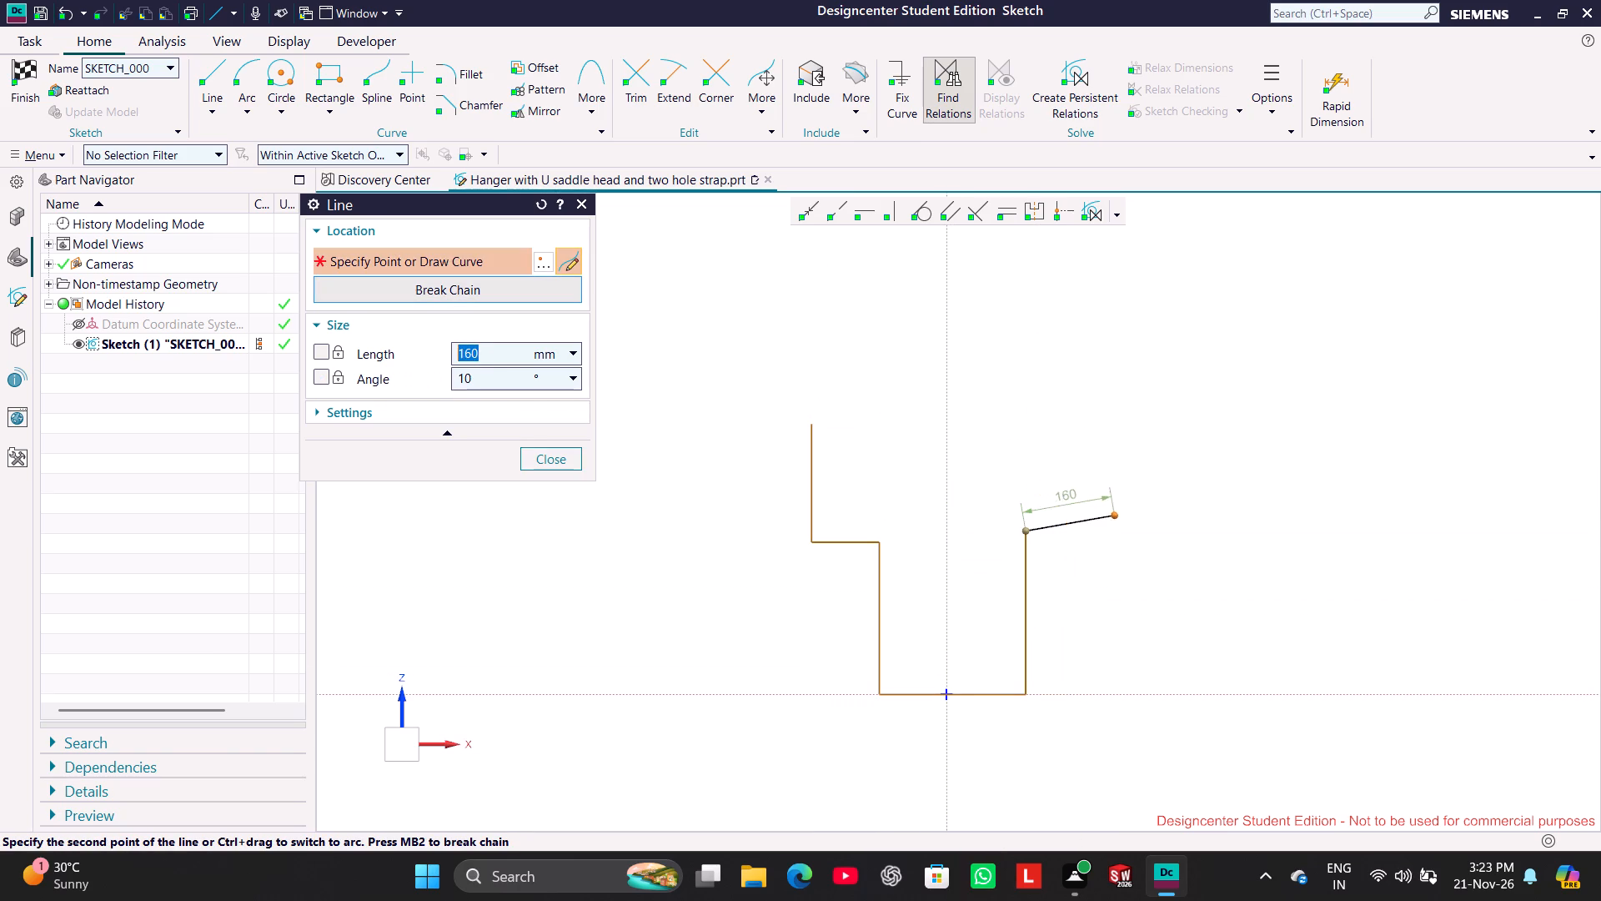
click(1122, 527)
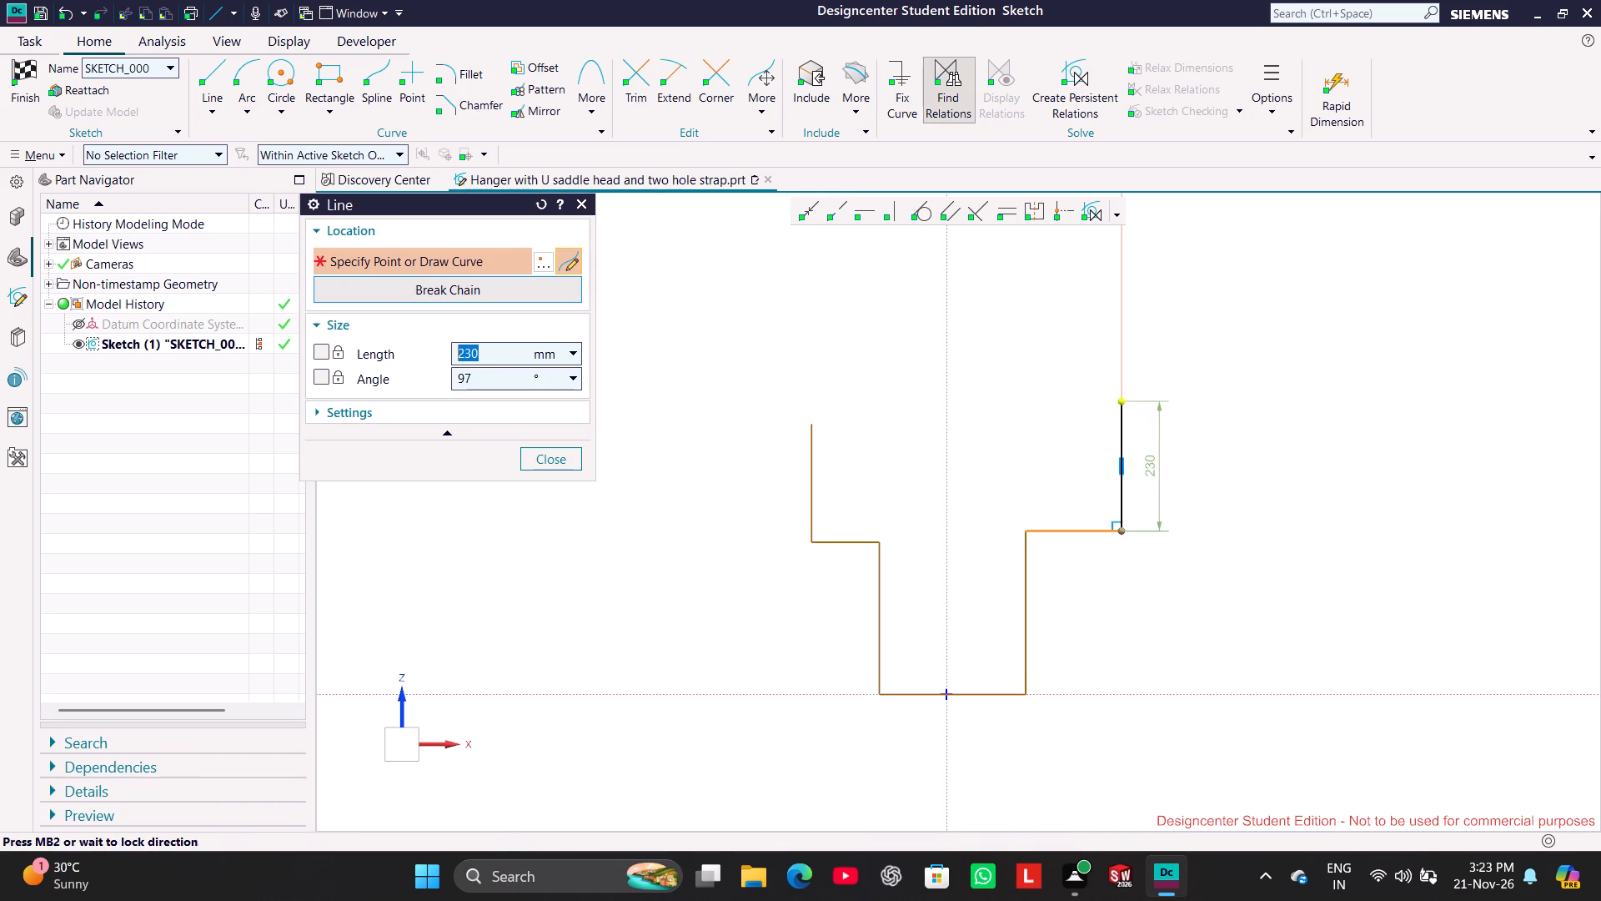
click(1117, 402)
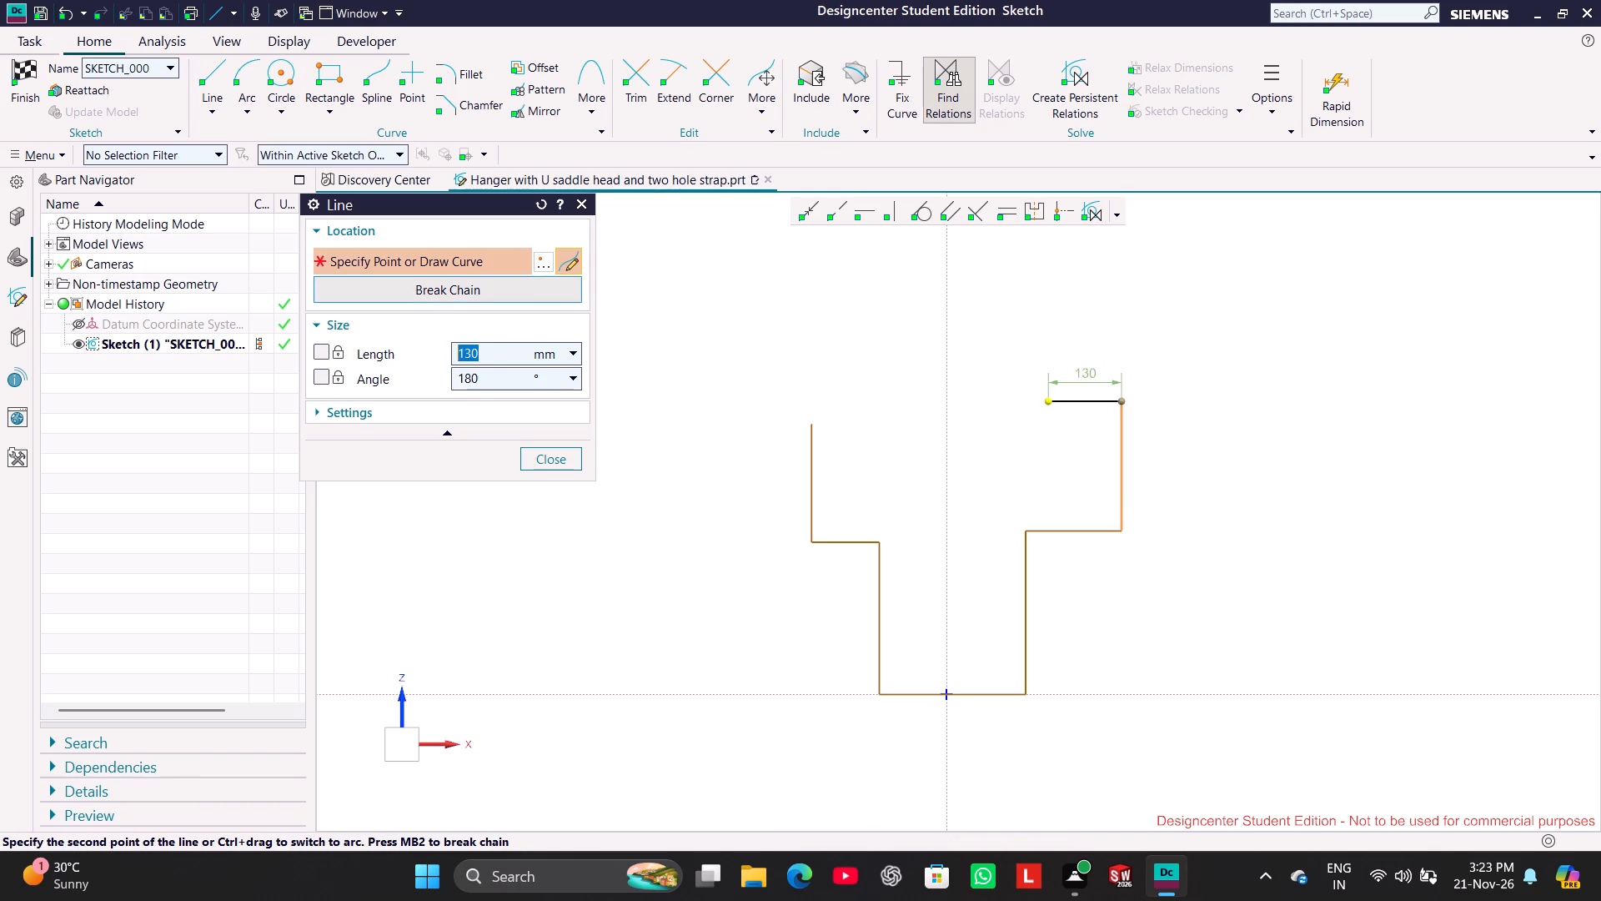
Close the profile with a rectangular top notch about 110 mm deep and a sloped line about 126.5 mm long to the starting endpoint.
click(1067, 405)
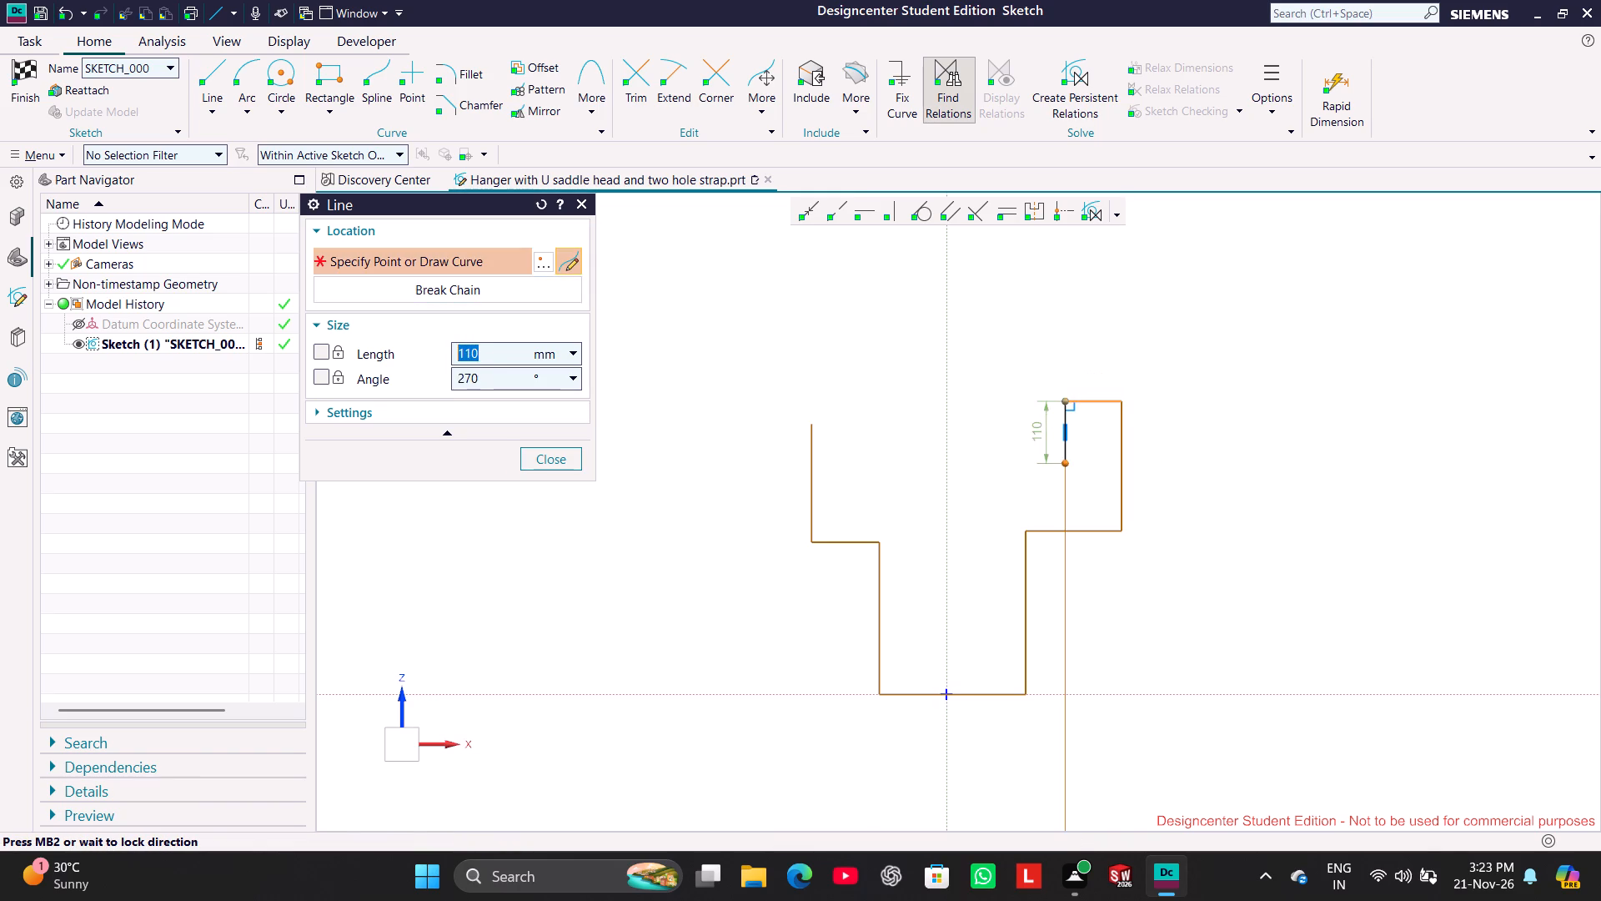
click(1067, 465)
click(880, 467)
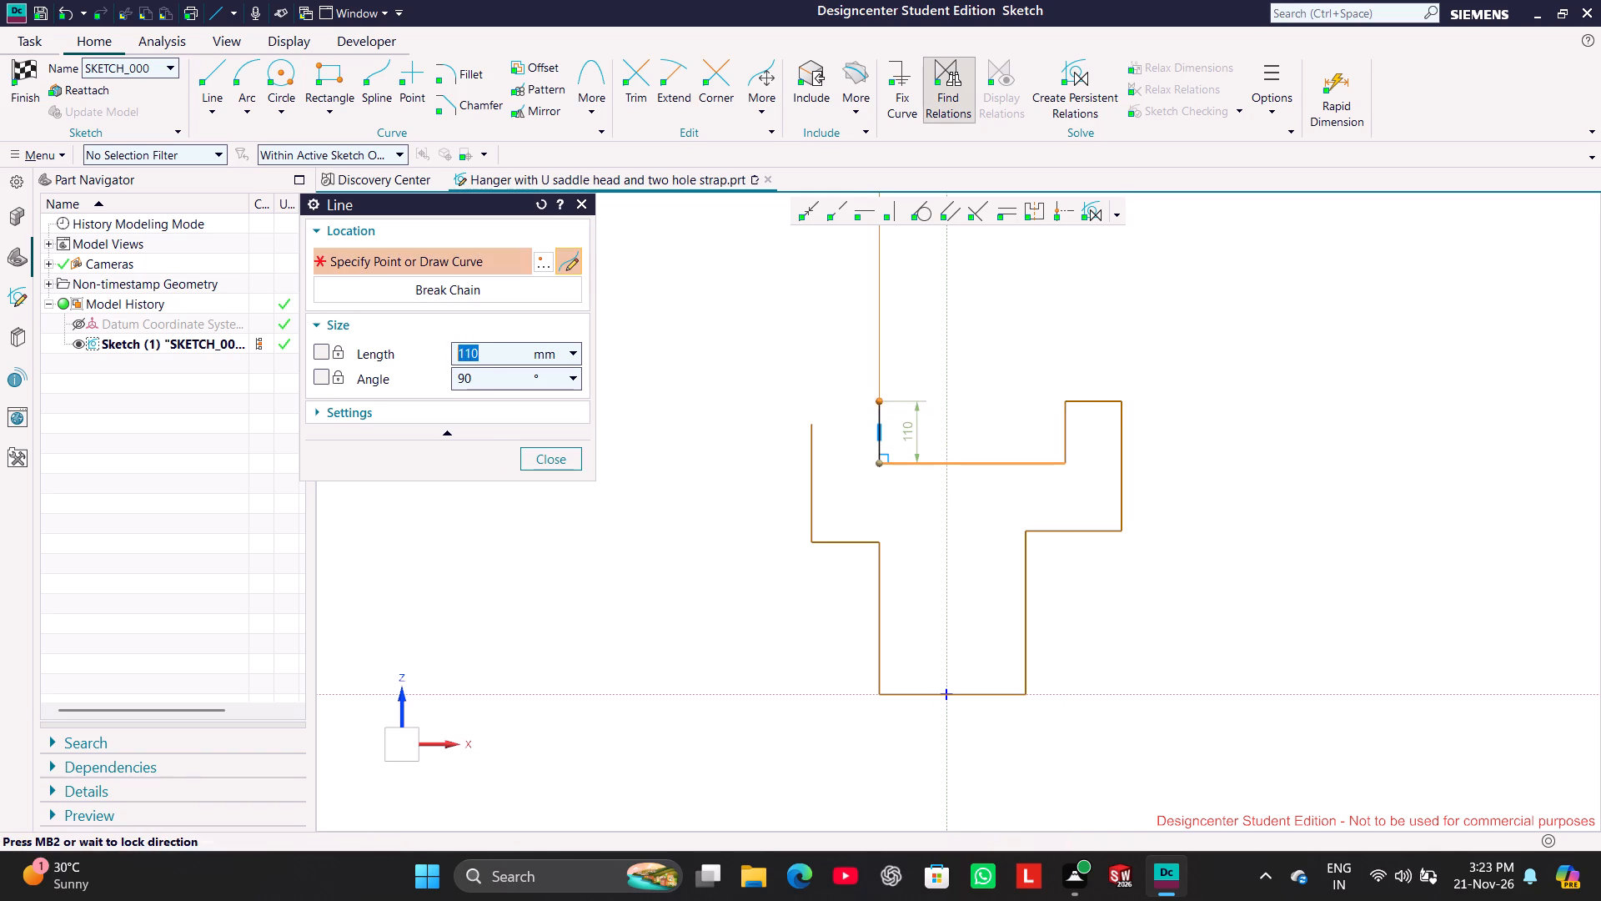
click(881, 403)
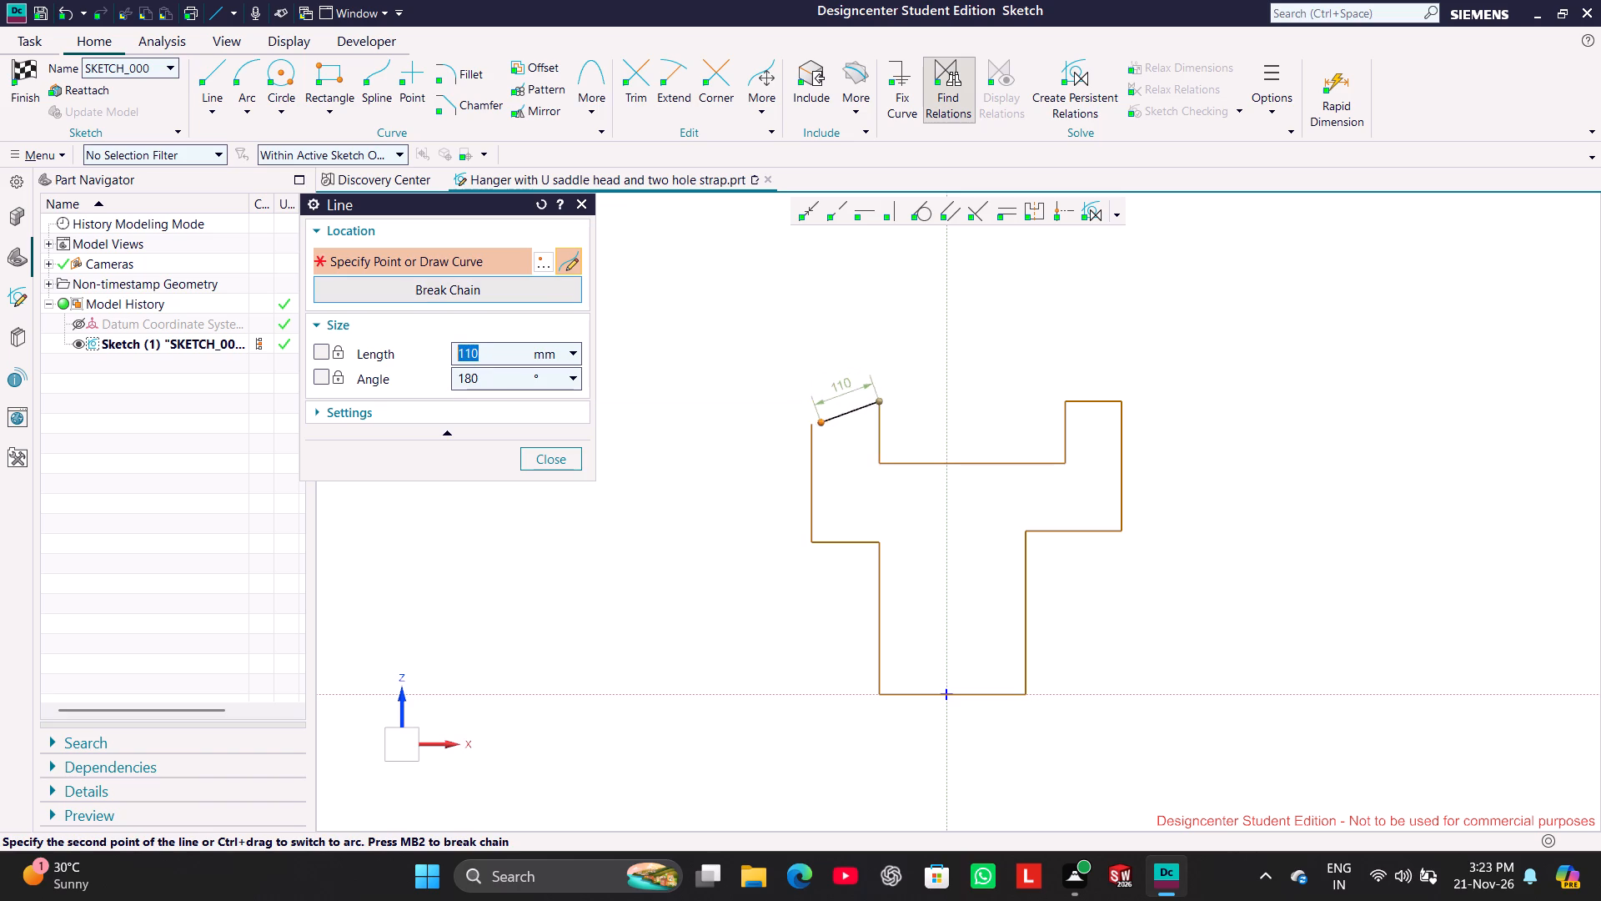
click(819, 424)
click(553, 469)
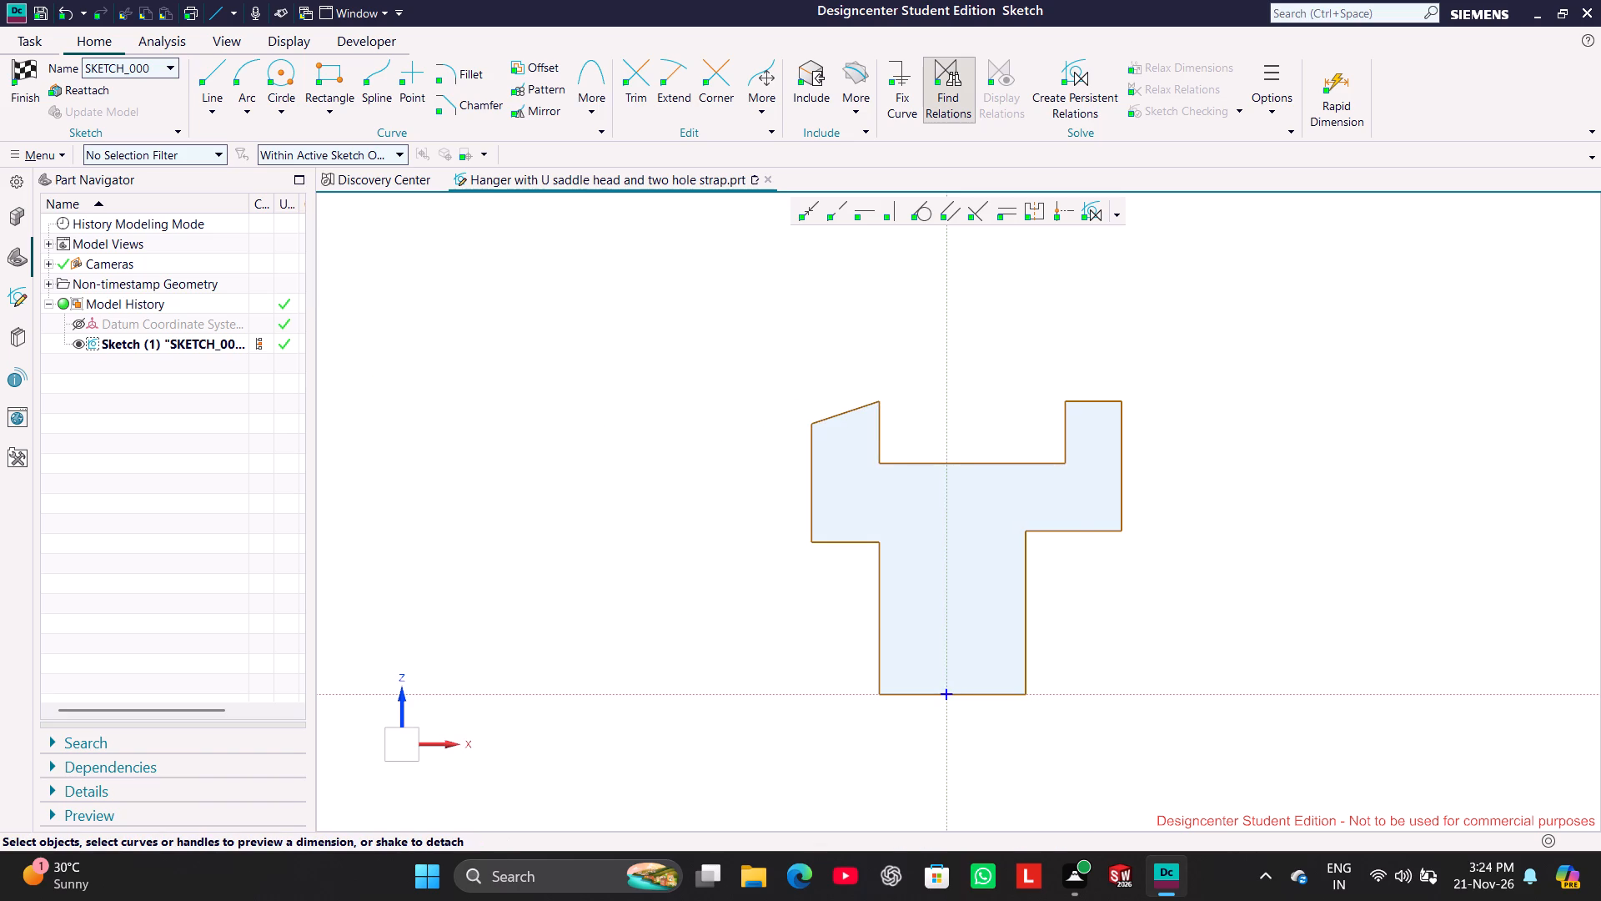
Apply a Horizontal relation to the sloped top edge of the profile's left arm.
click(844, 414)
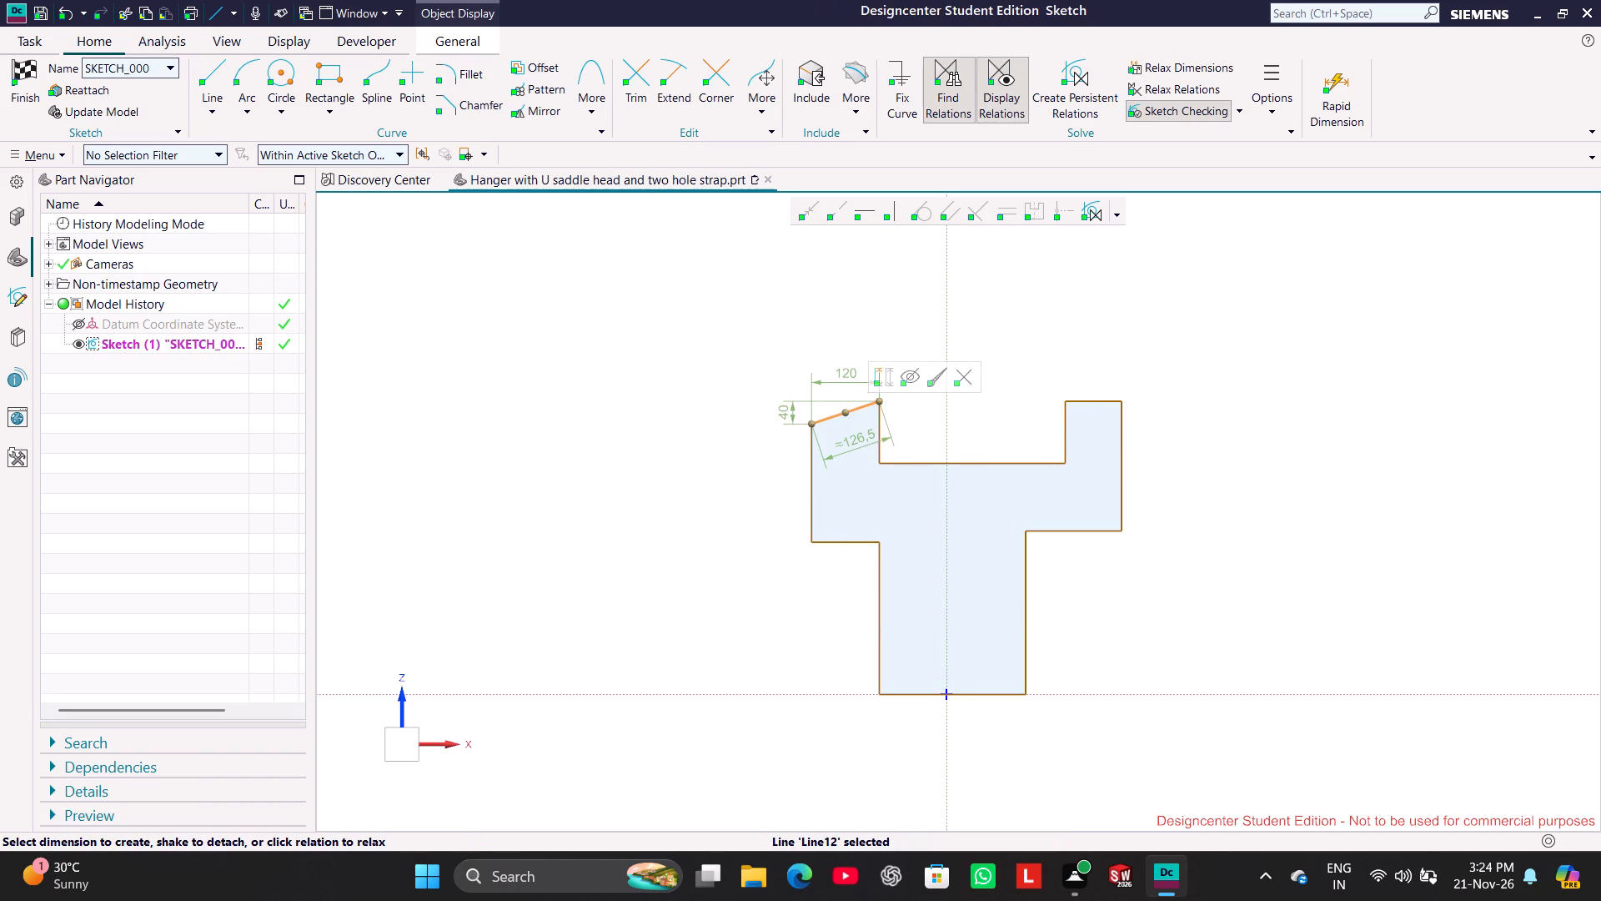
click(857, 215)
click(580, 404)
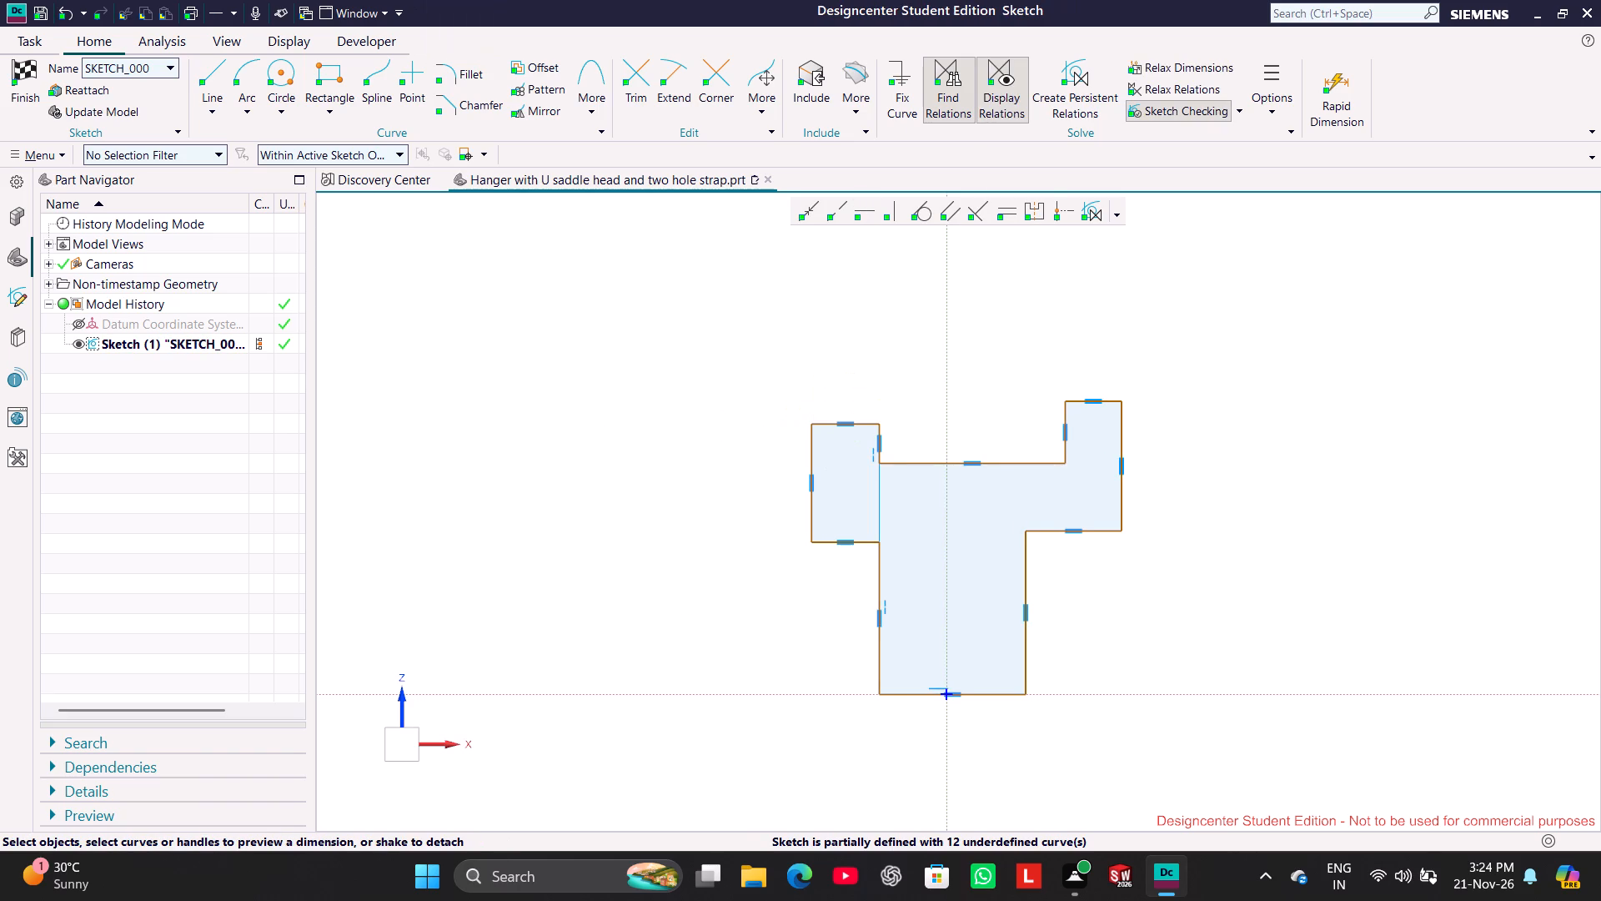
Make the top edges of the profile's left and right arms collinear.
click(1113, 397)
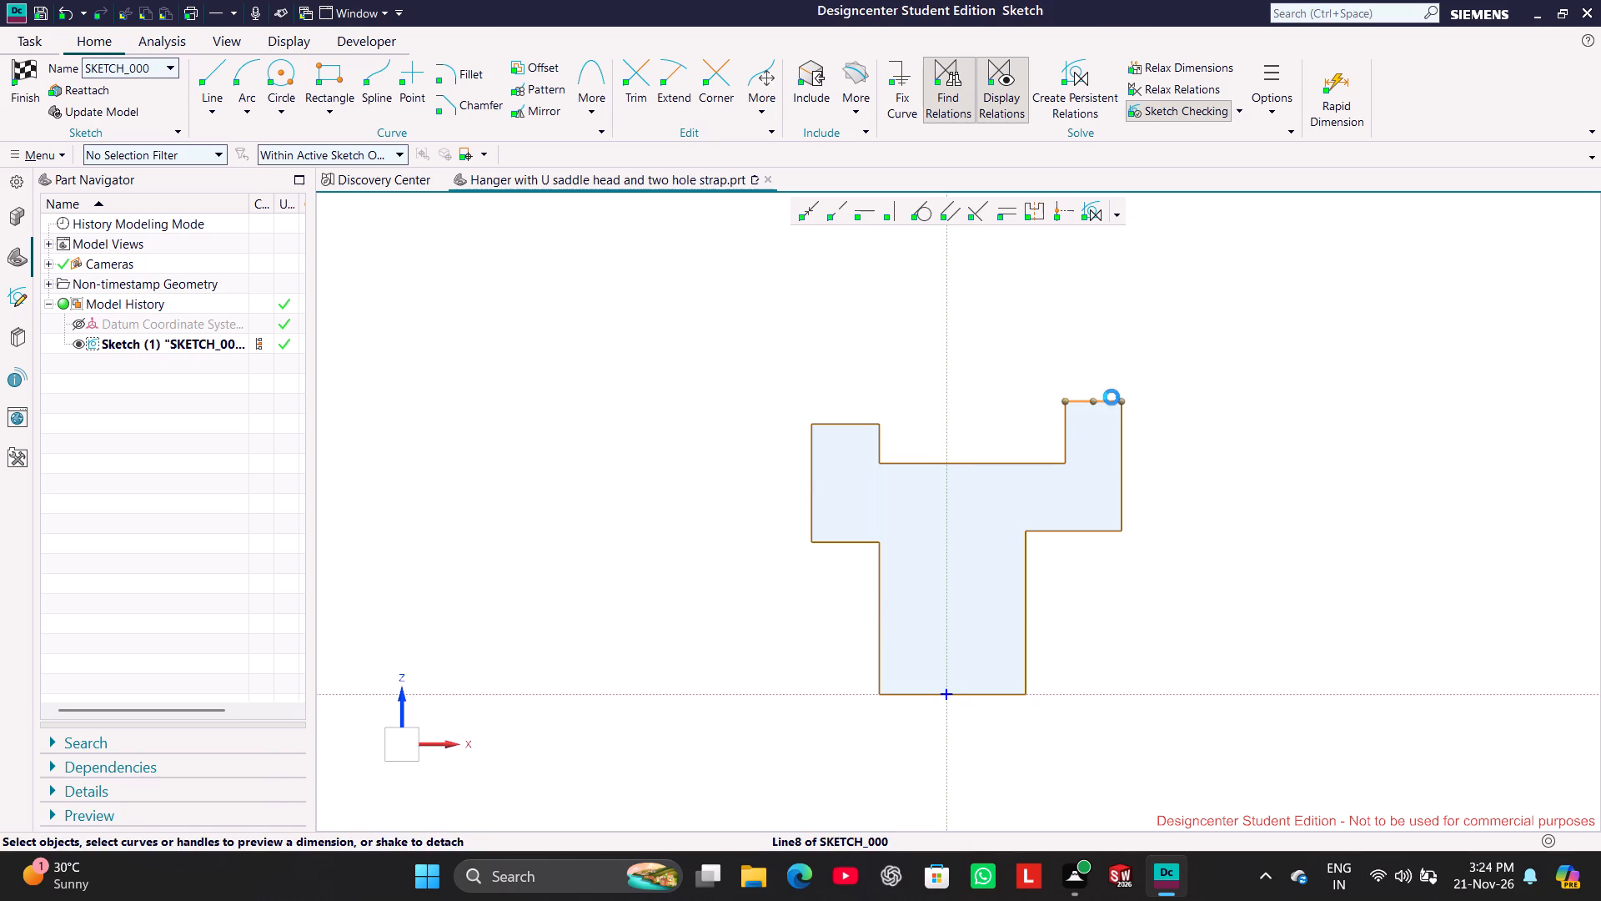
click(857, 417)
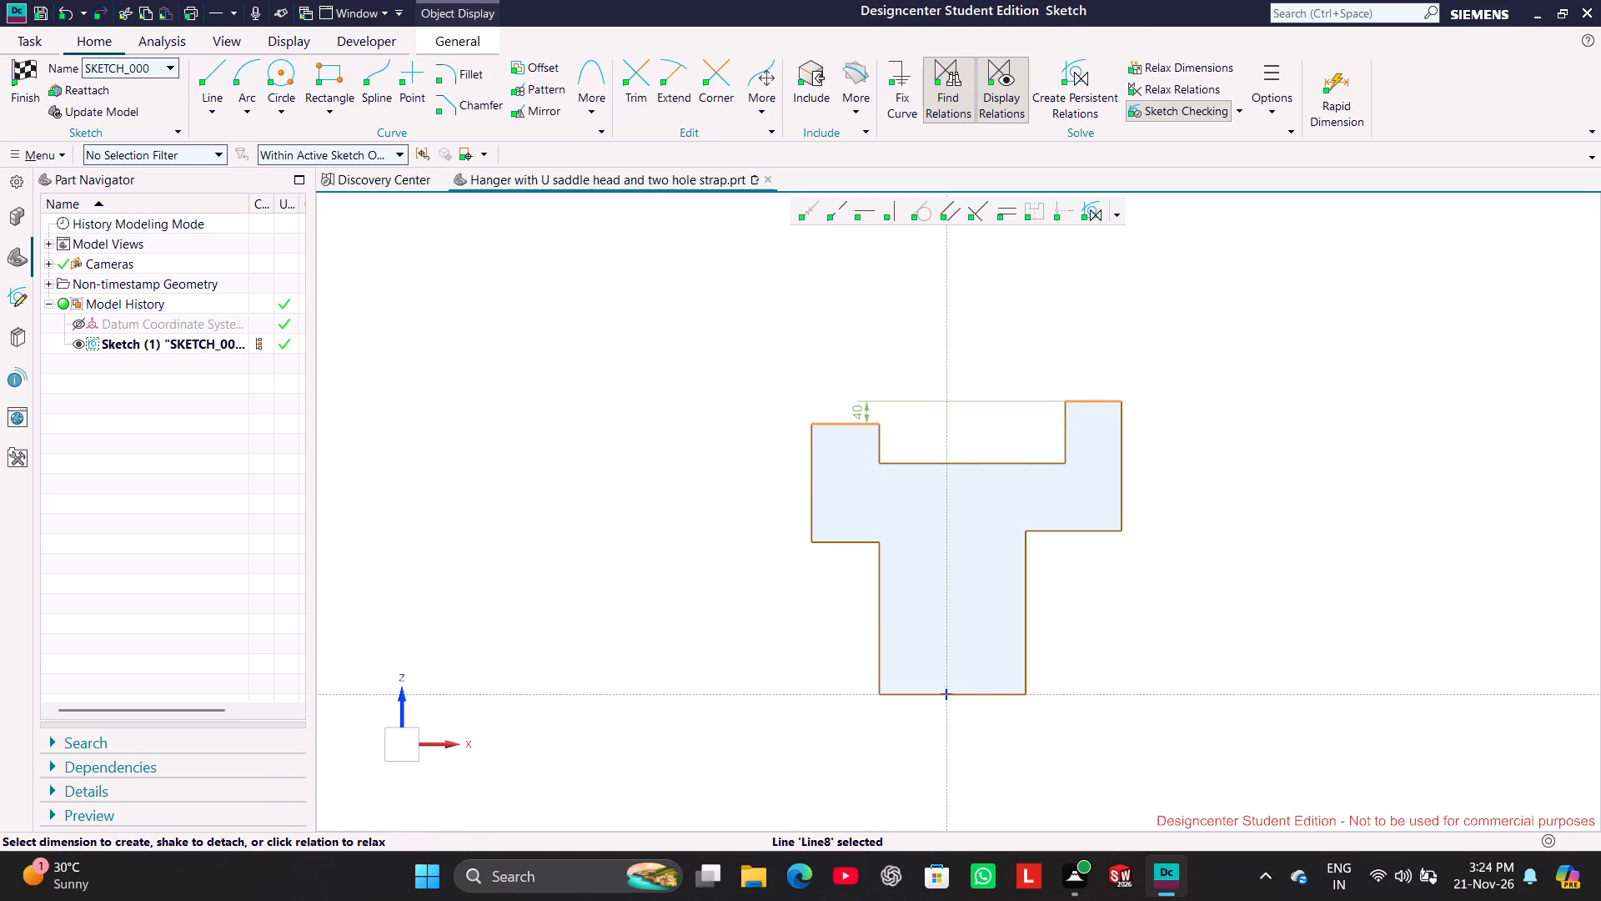
click(836, 213)
click(736, 342)
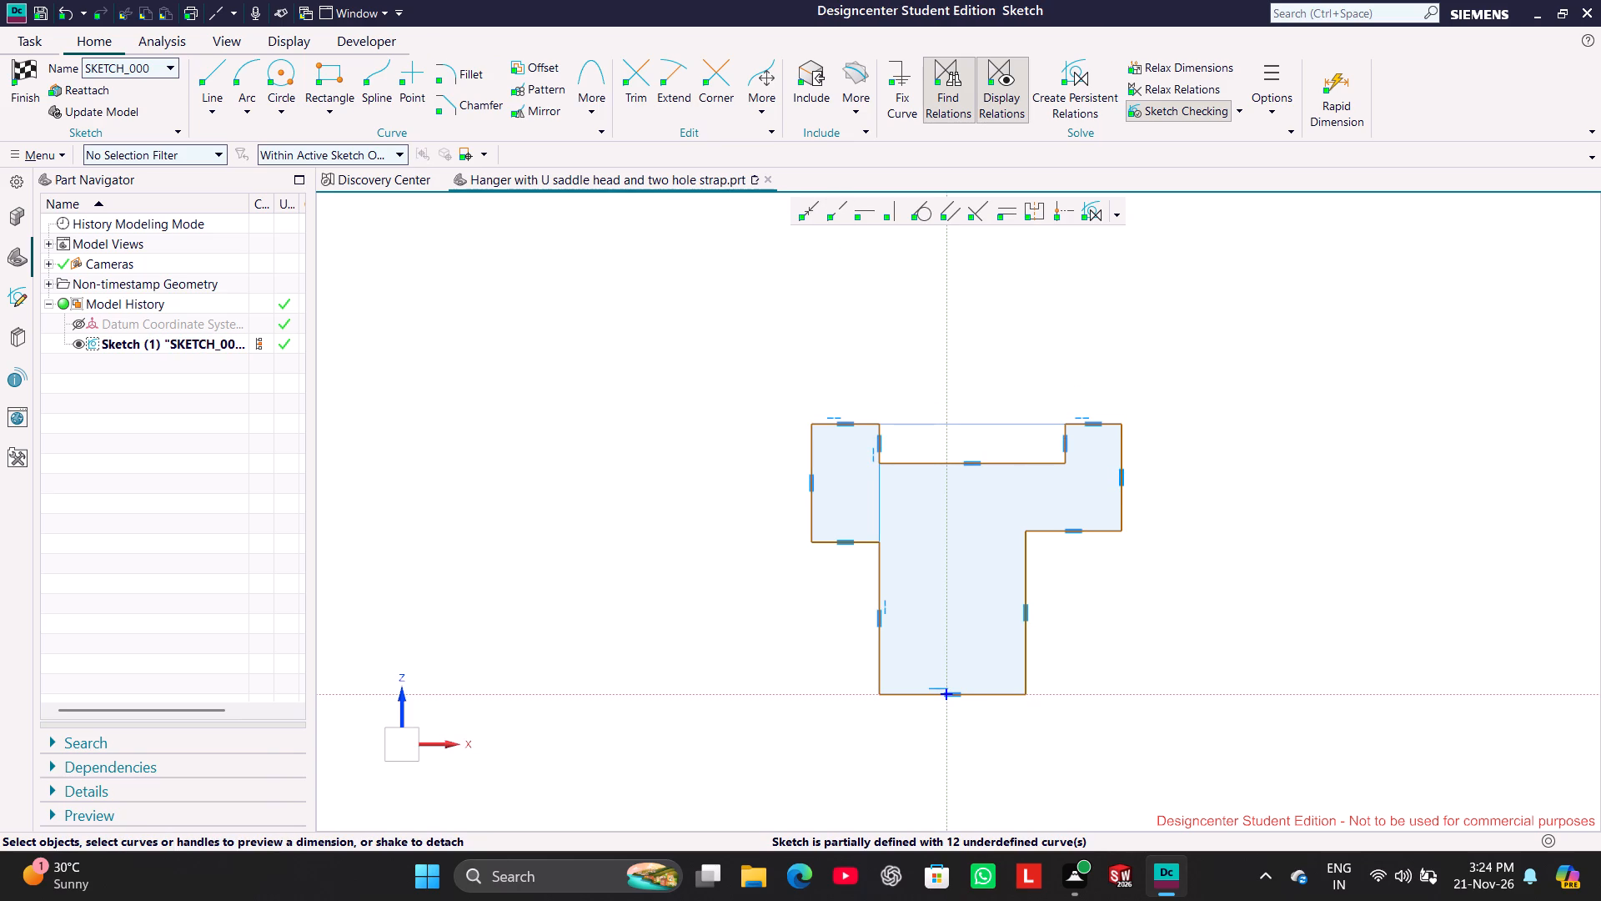
Make the lower shoulder edges of the left and right arms collinear.
click(862, 541)
click(1056, 533)
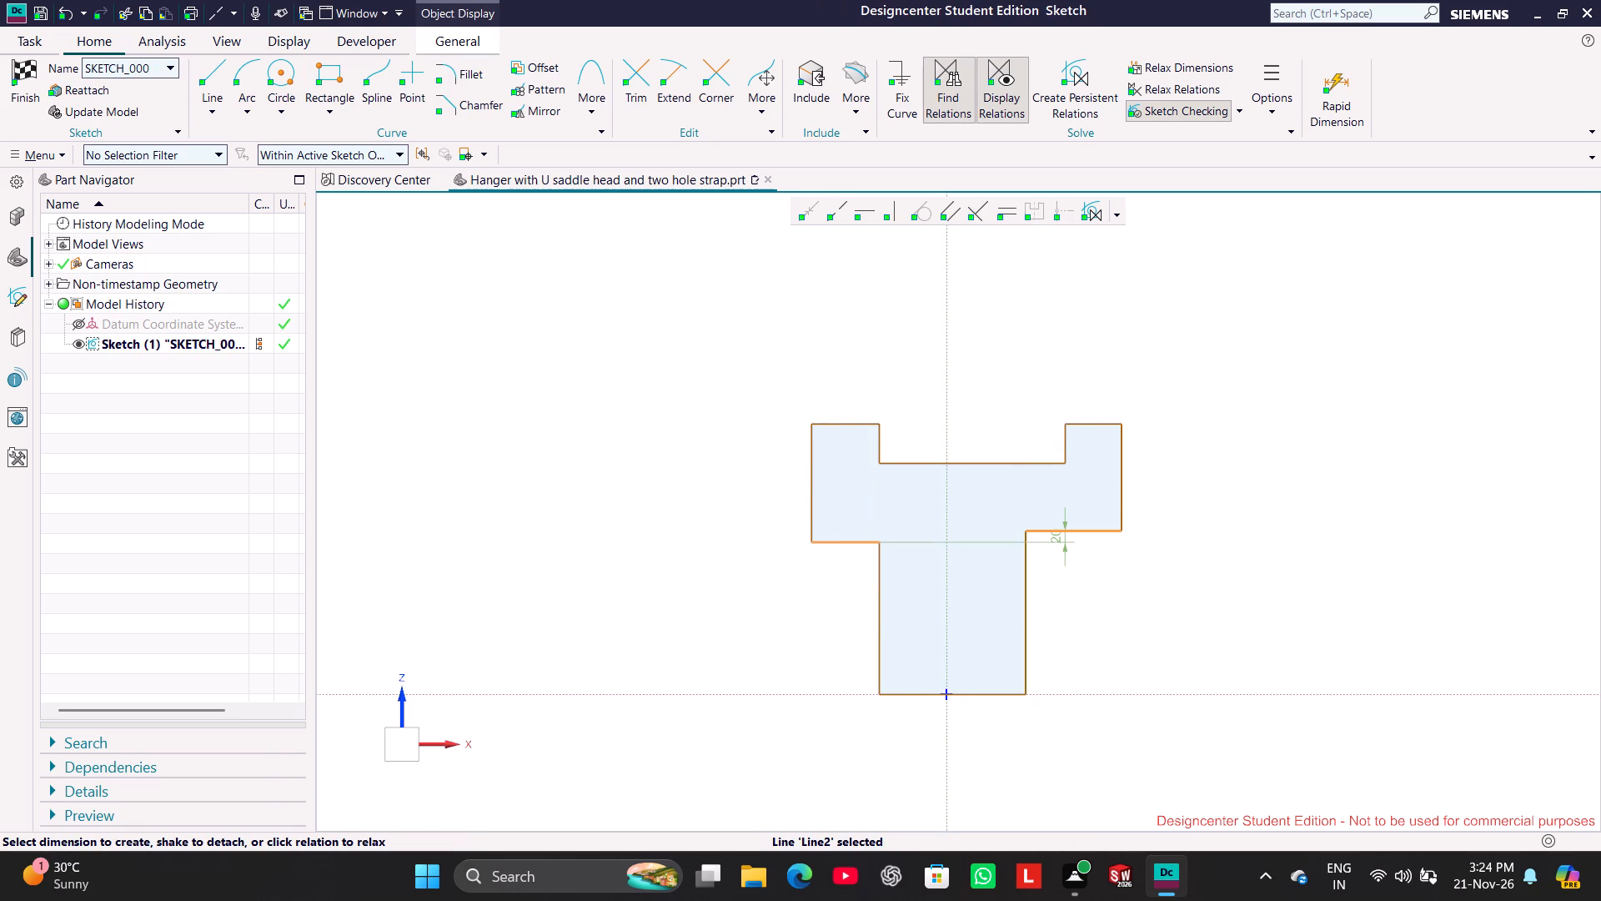
click(837, 214)
click(640, 379)
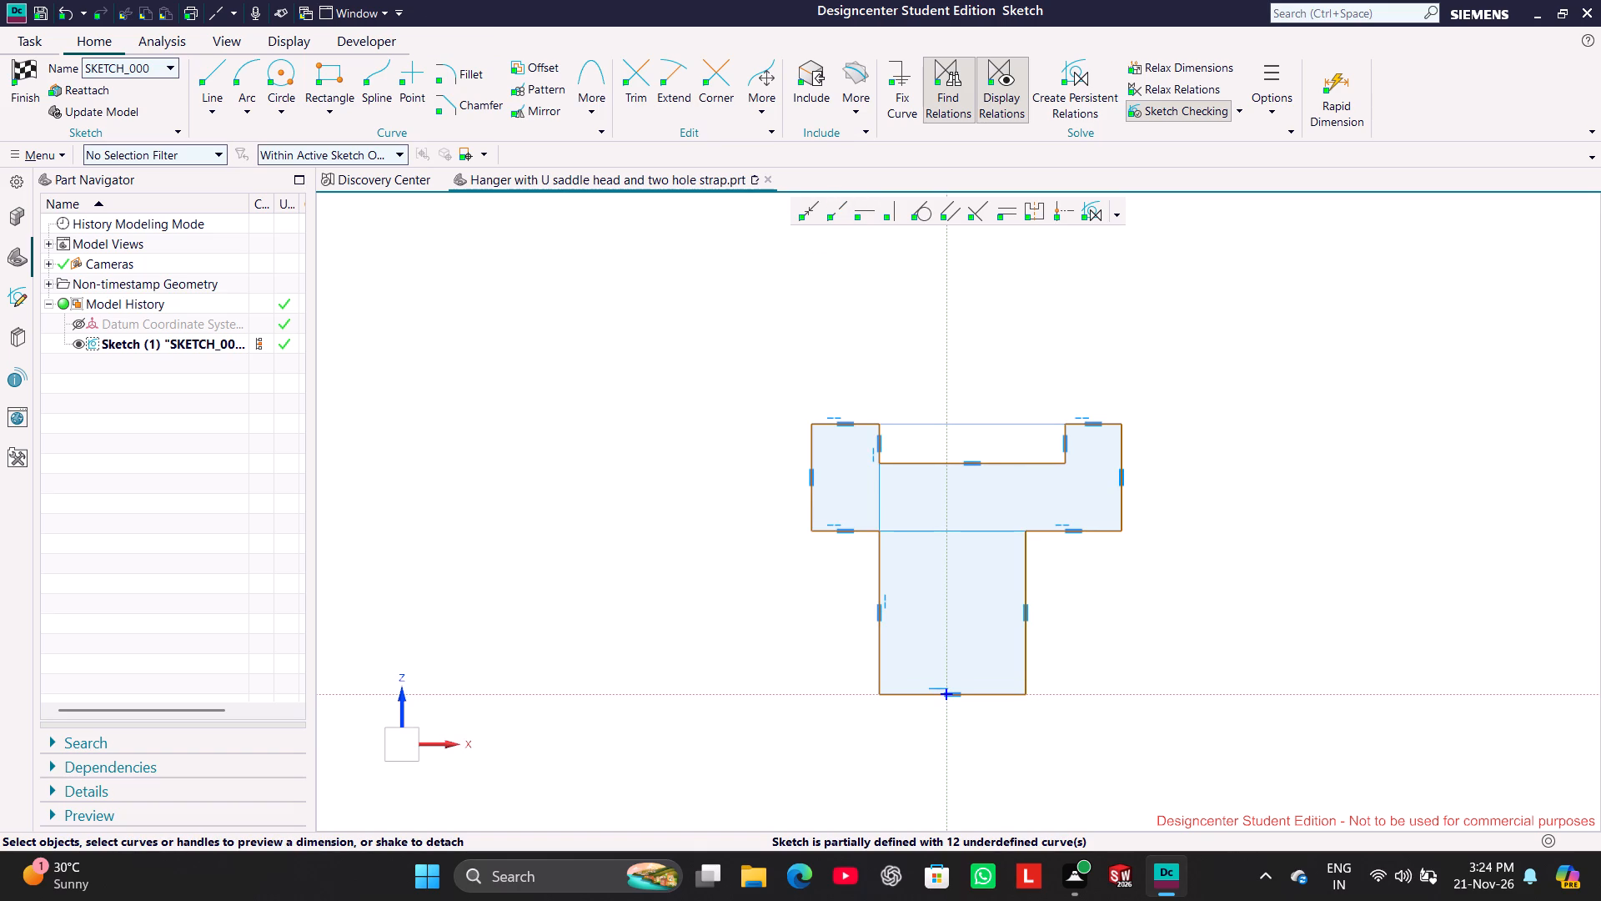
Make the two vertical sides of the lower stem symmetric about the sketch's vertical axis.
click(1024, 553)
click(883, 558)
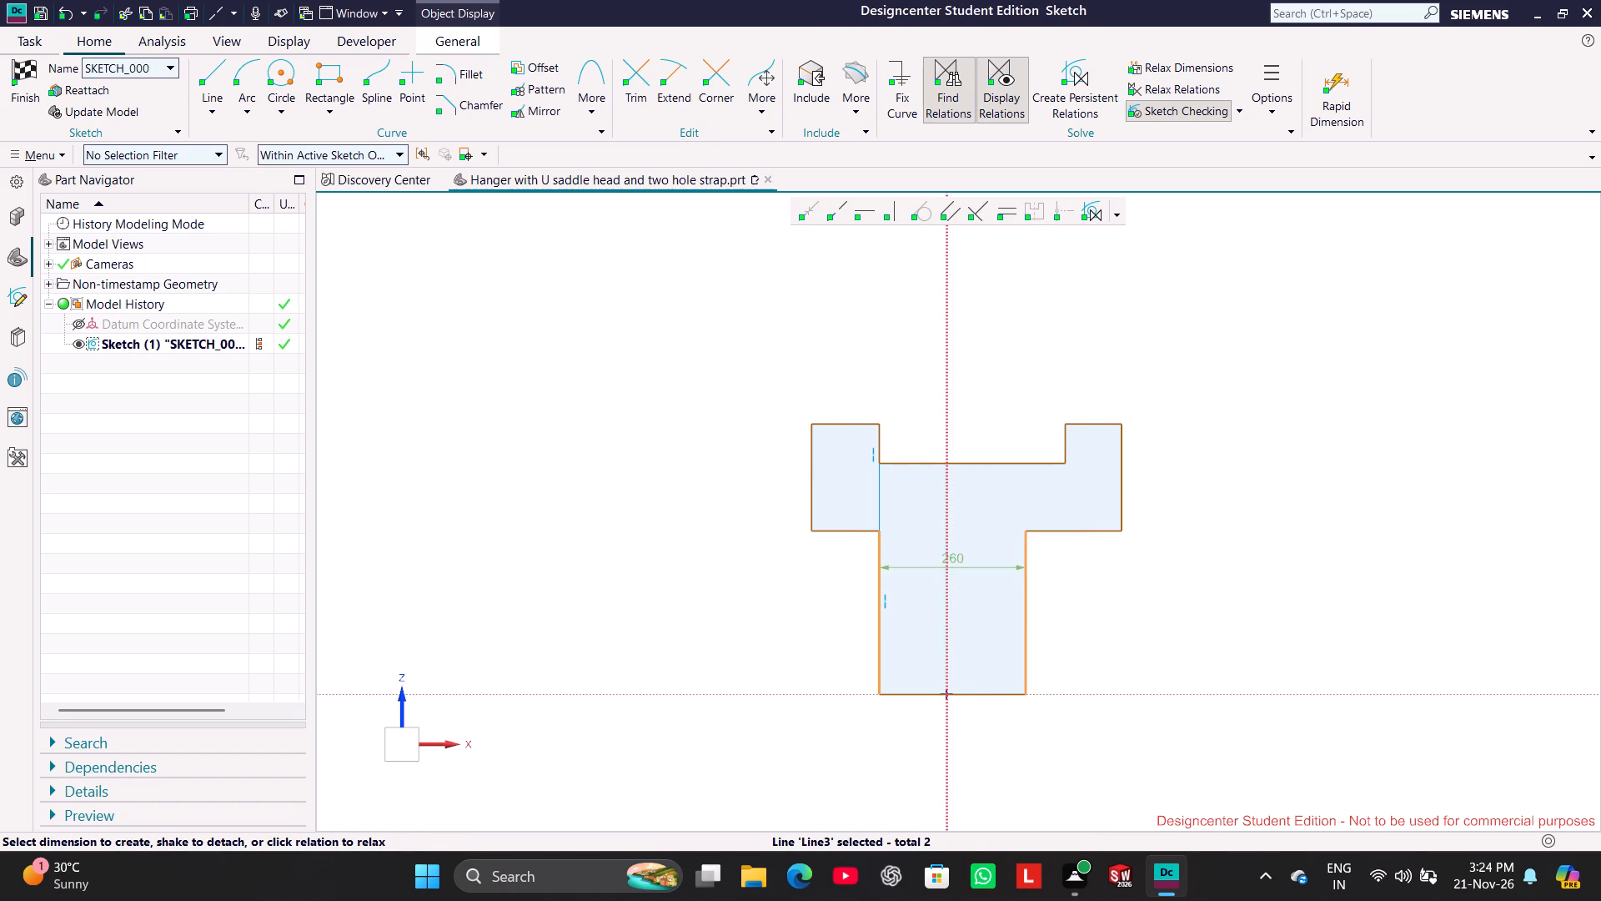
click(946, 596)
click(1036, 211)
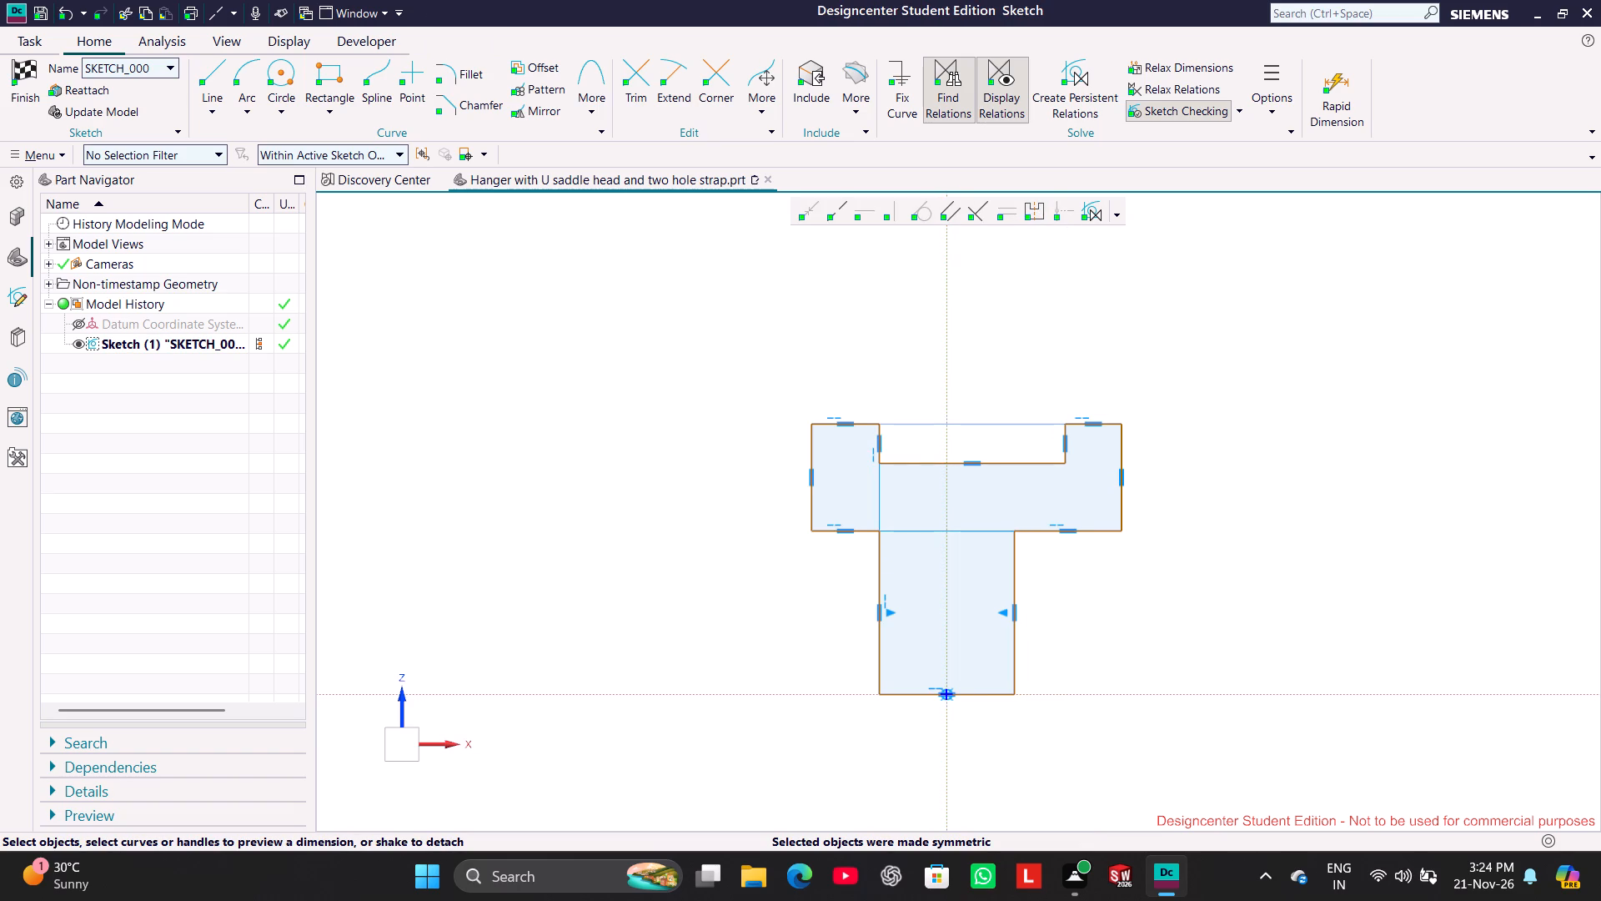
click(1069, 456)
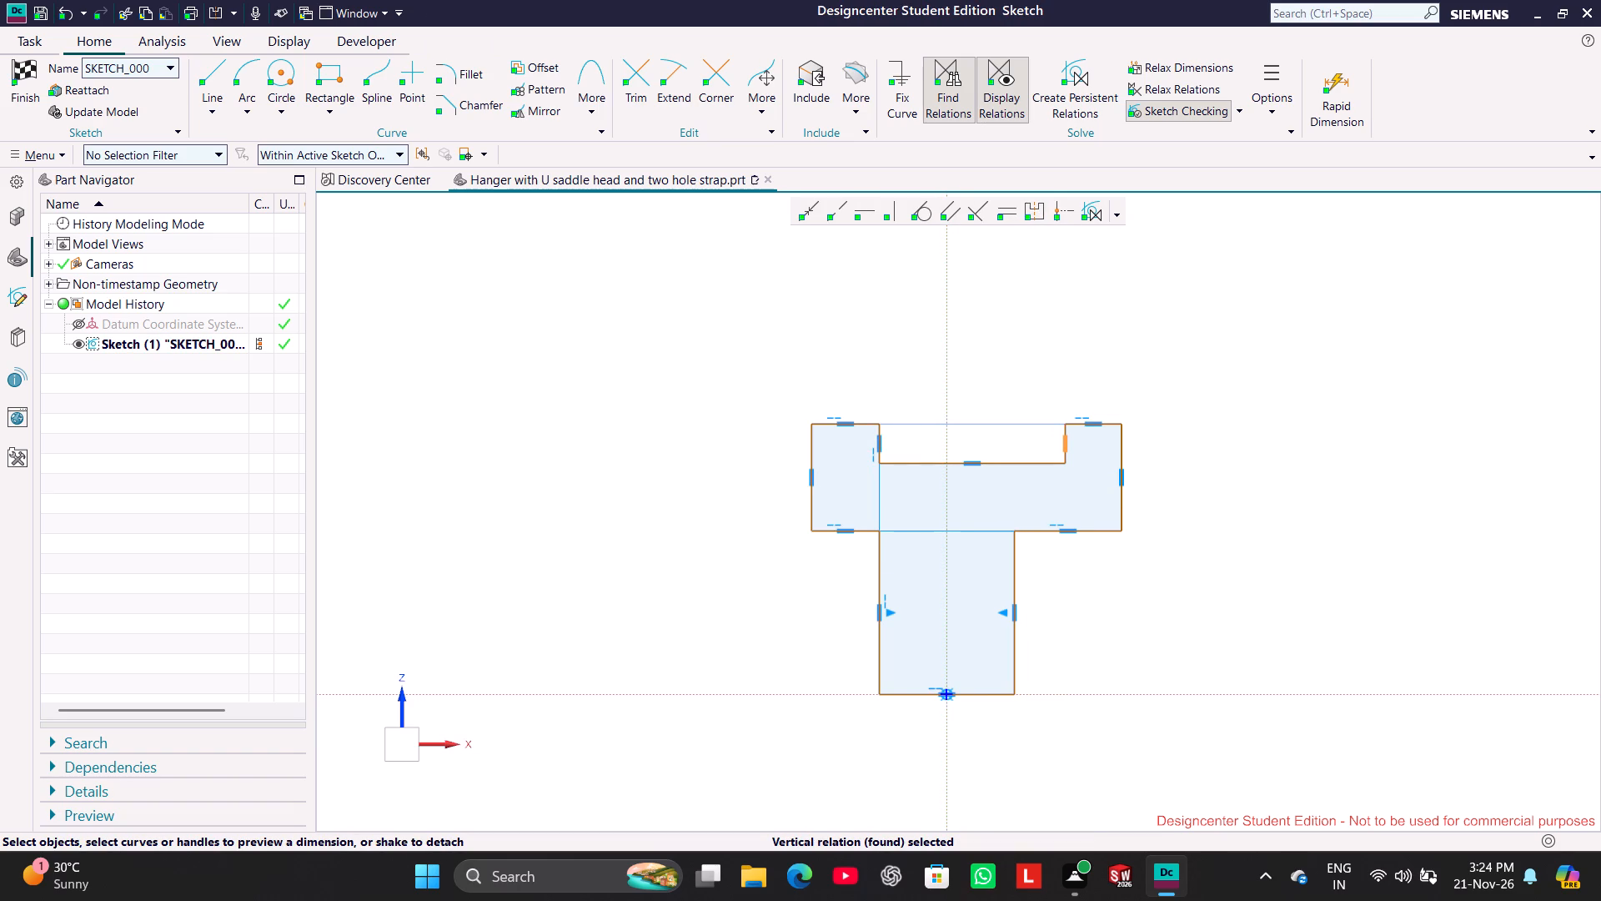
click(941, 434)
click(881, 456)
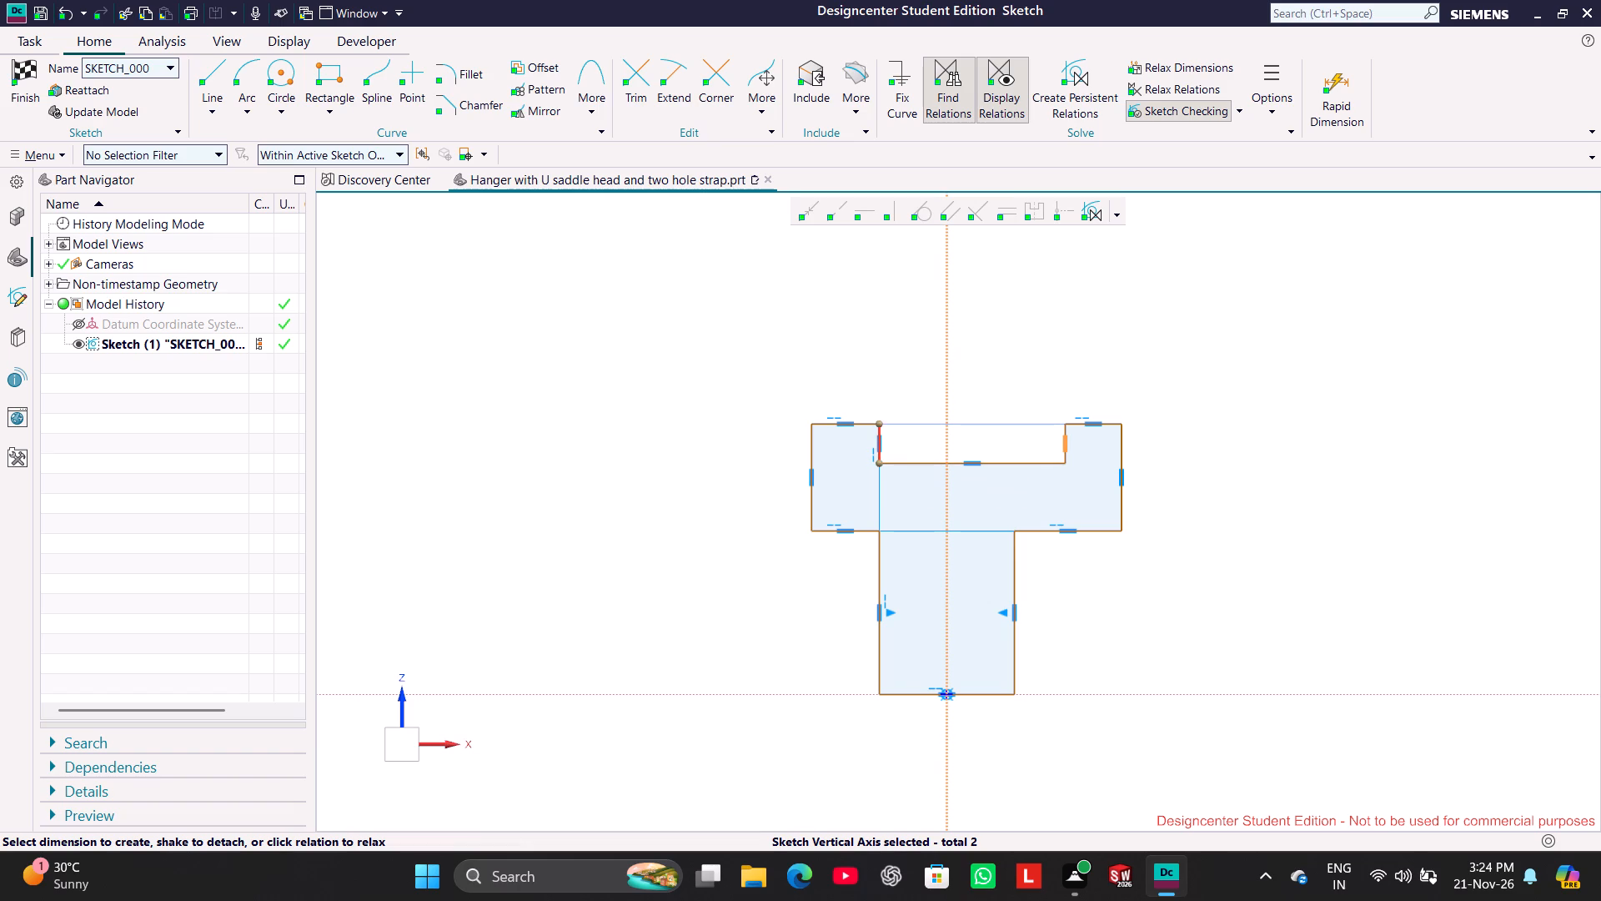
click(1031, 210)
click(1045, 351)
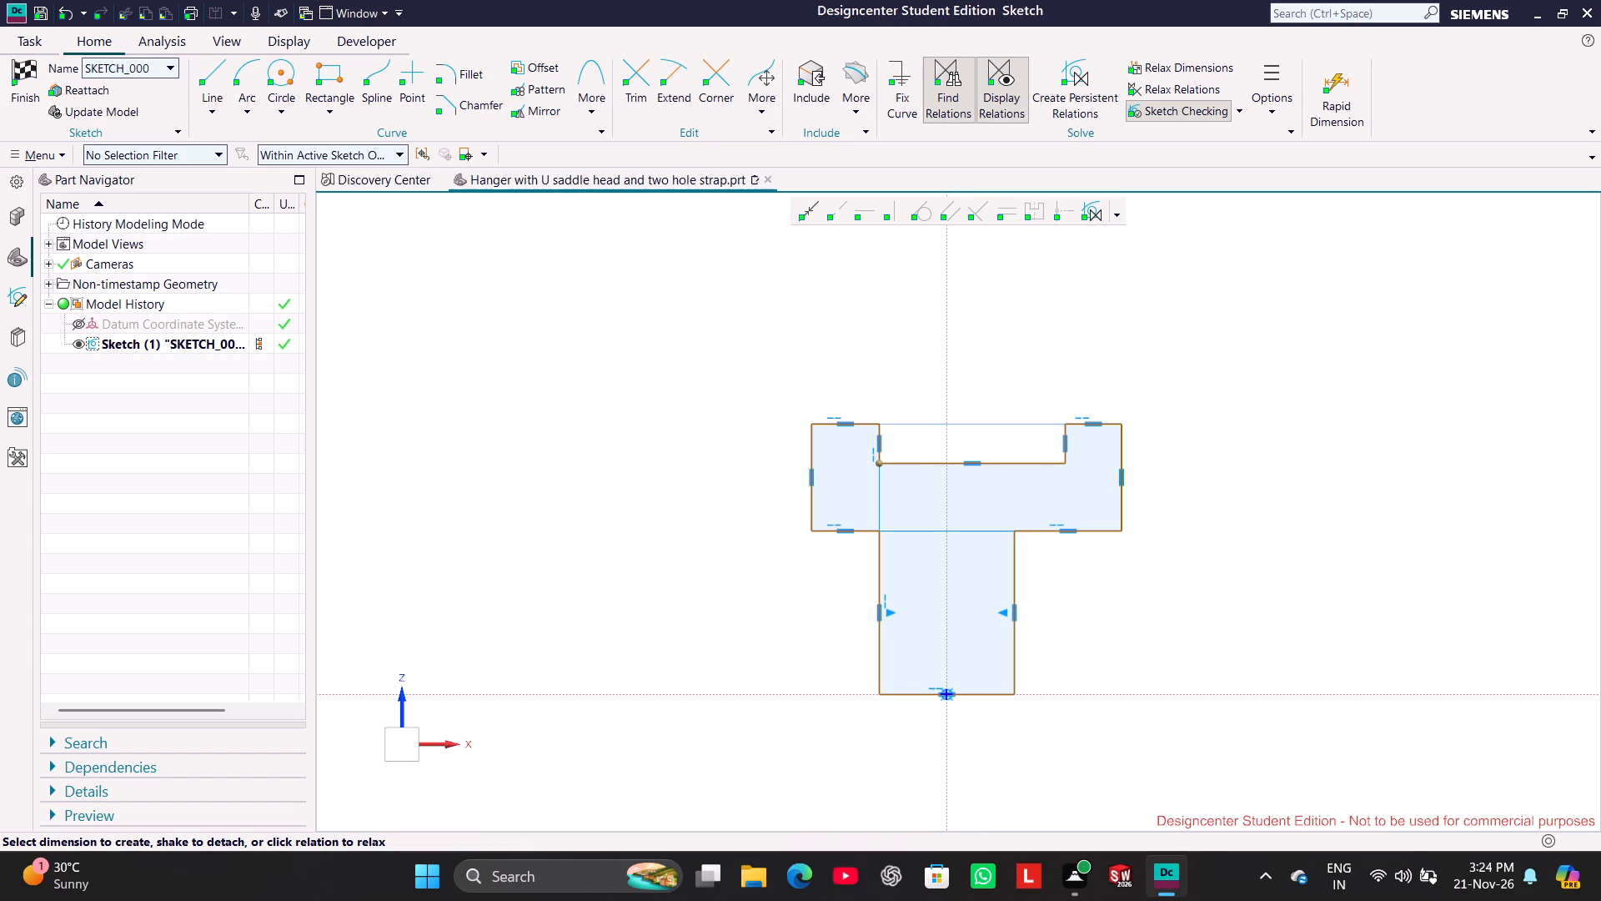
Make the two inner vertical sides of the top notch symmetric about the sketch's vertical axis.
scroll(1066, 456, up, 2)
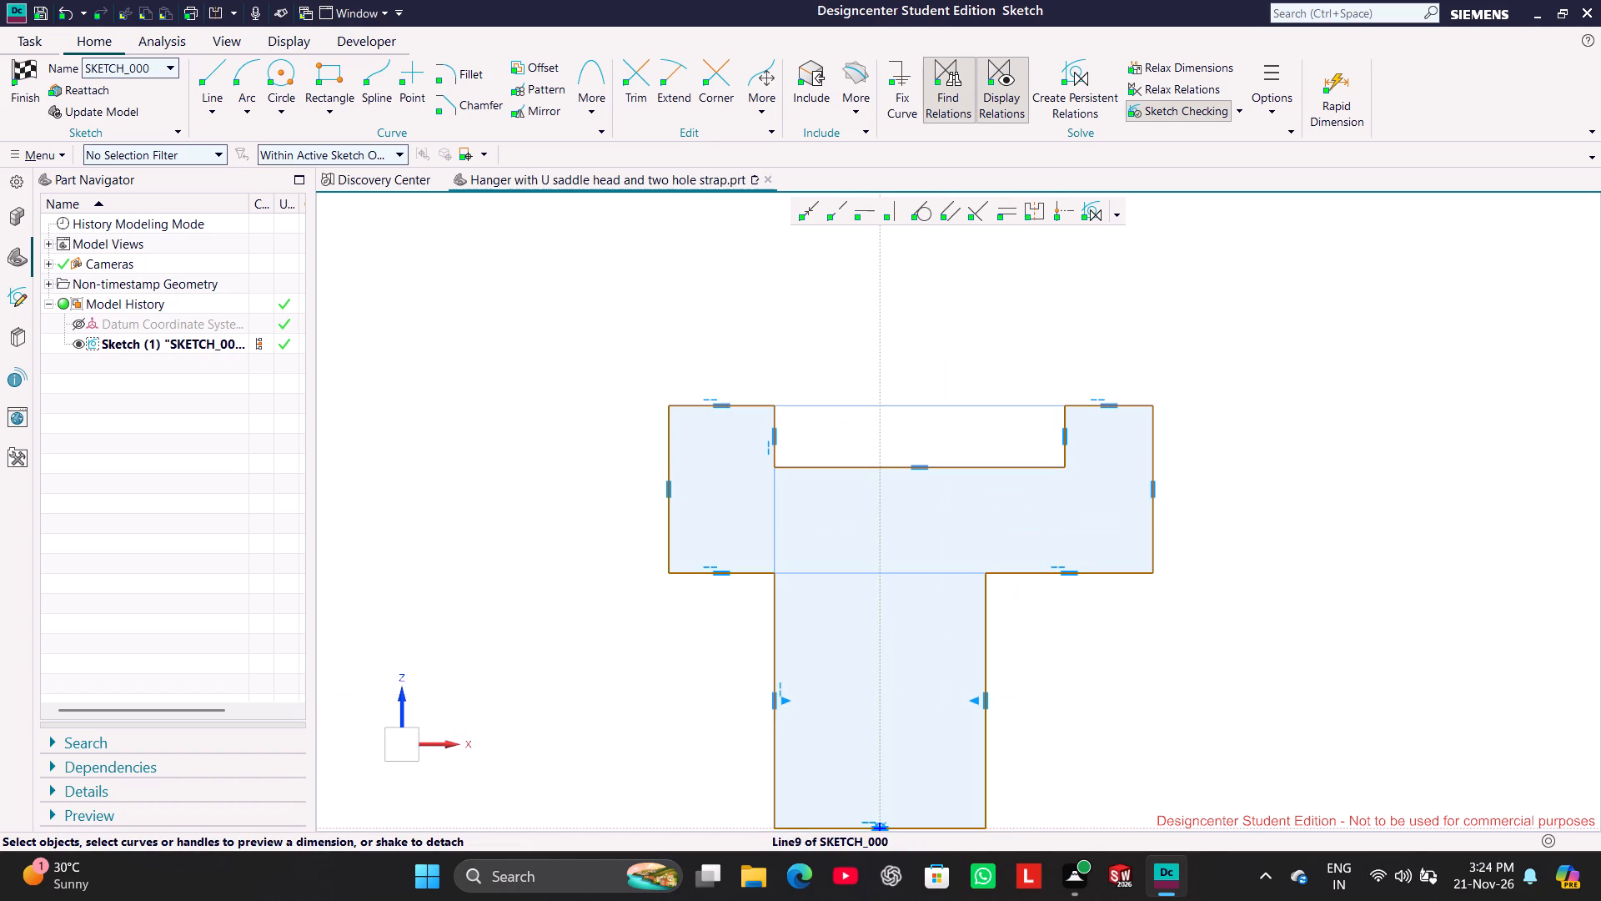
scroll(1112, 445, up, 2)
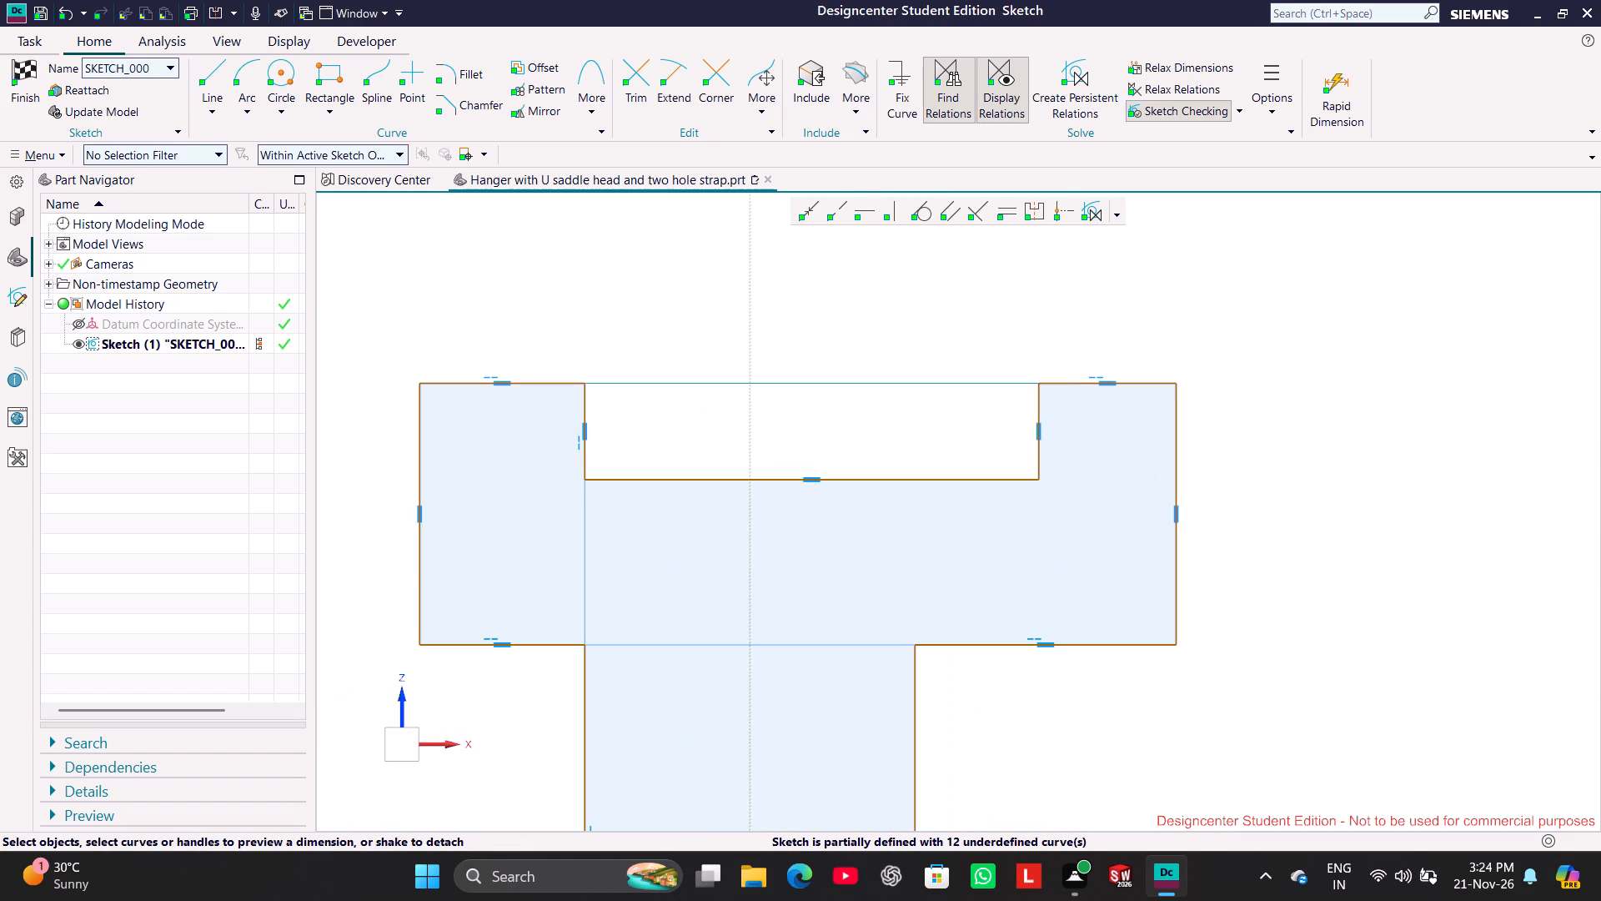
click(1038, 405)
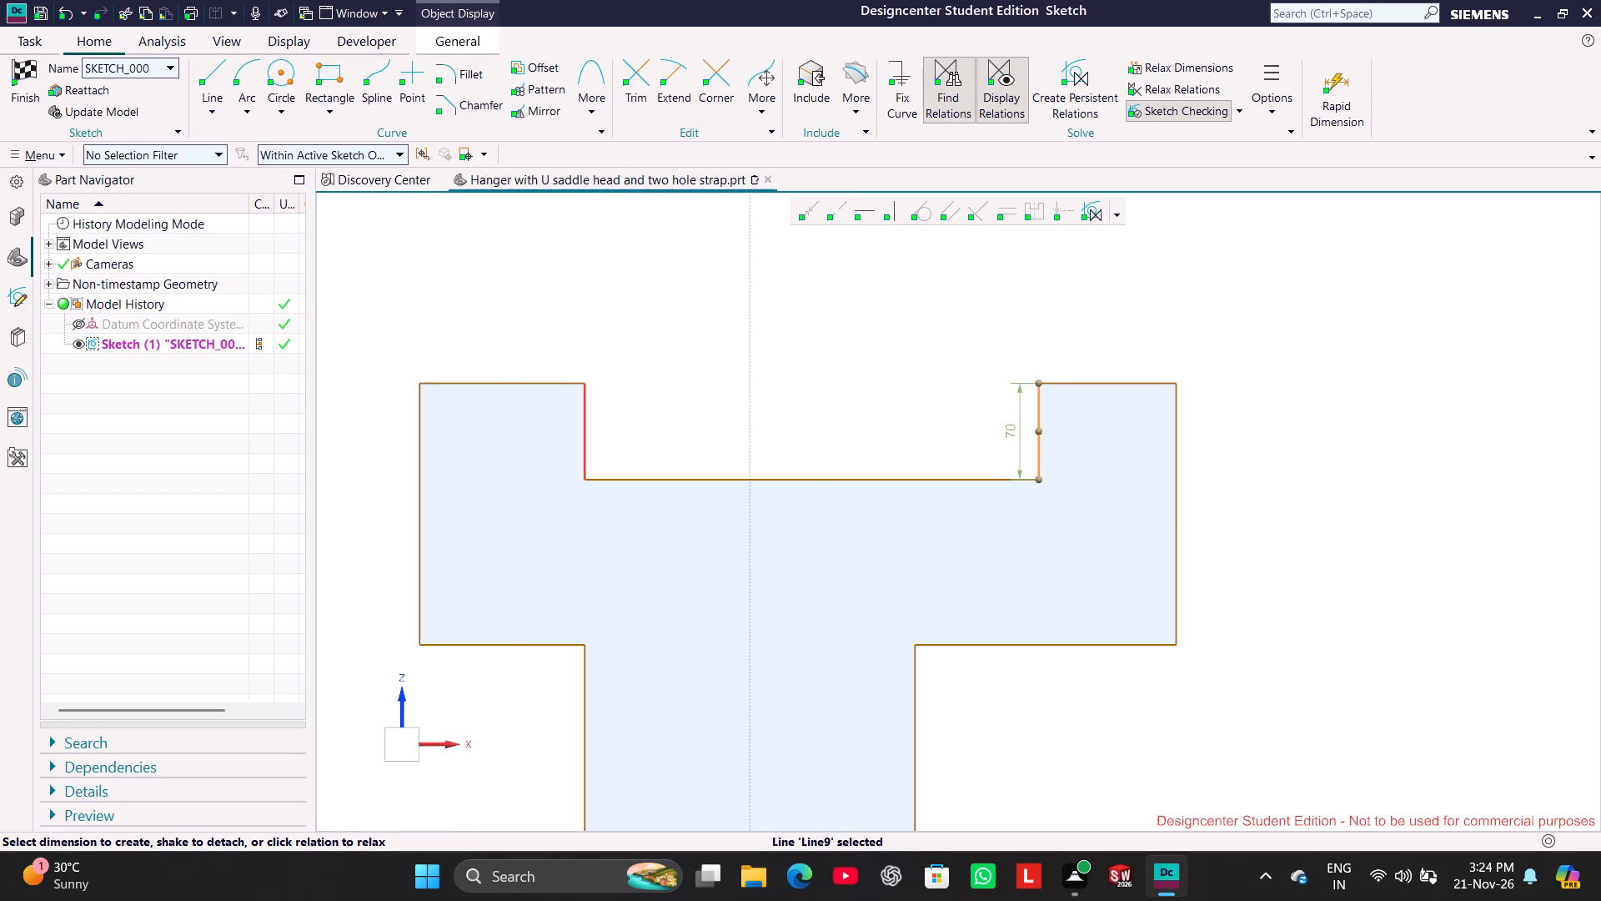
click(588, 415)
click(750, 467)
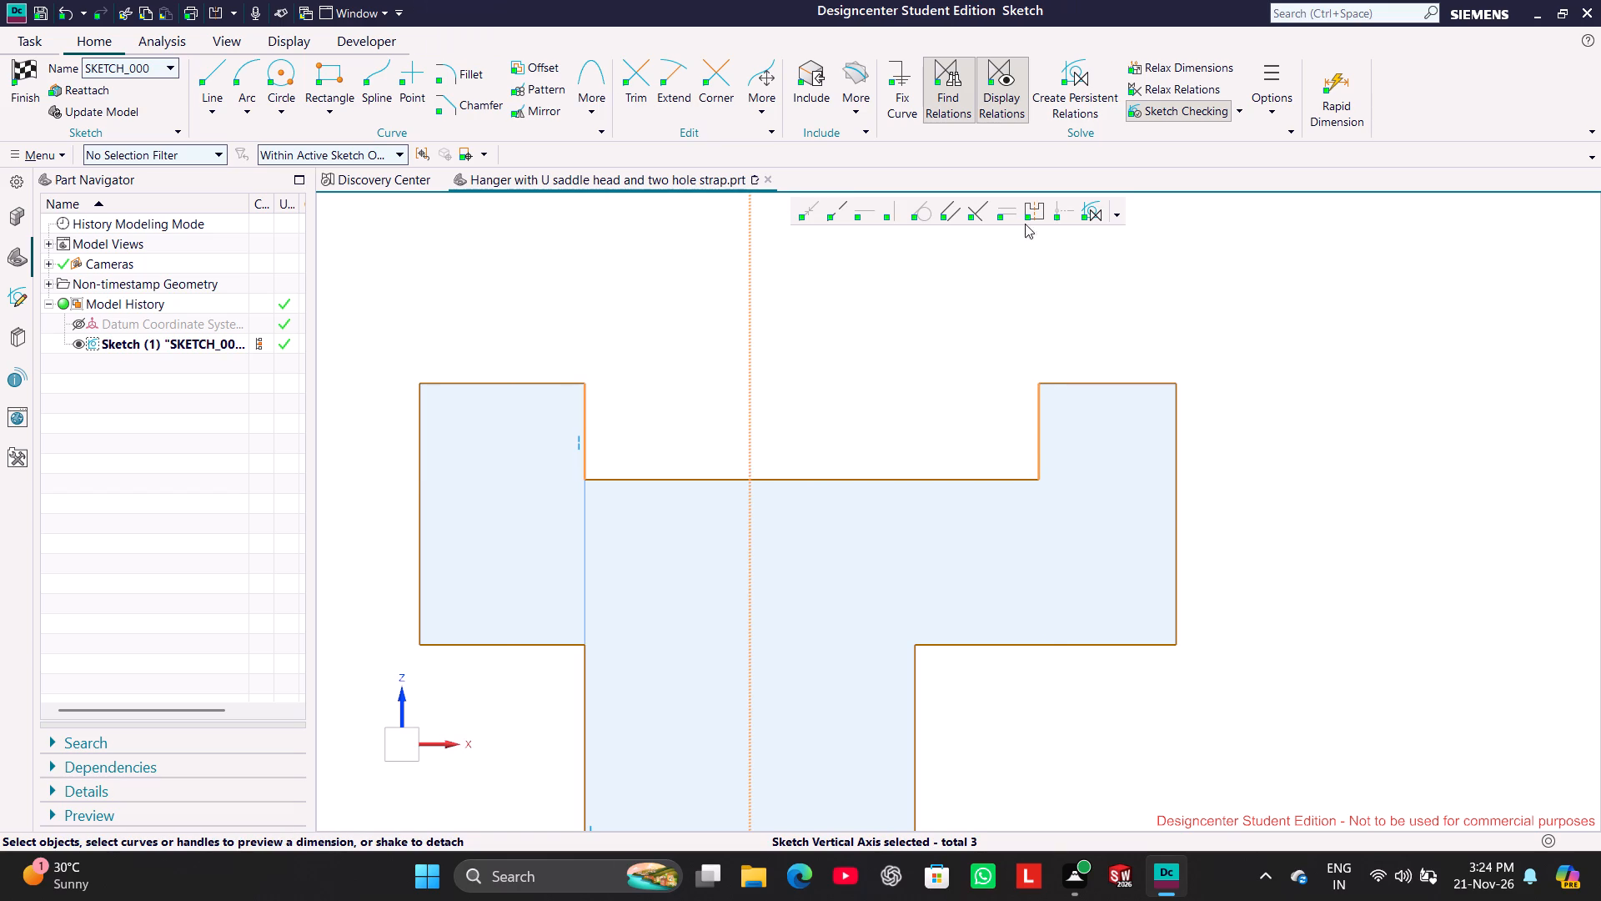
click(1037, 213)
click(689, 306)
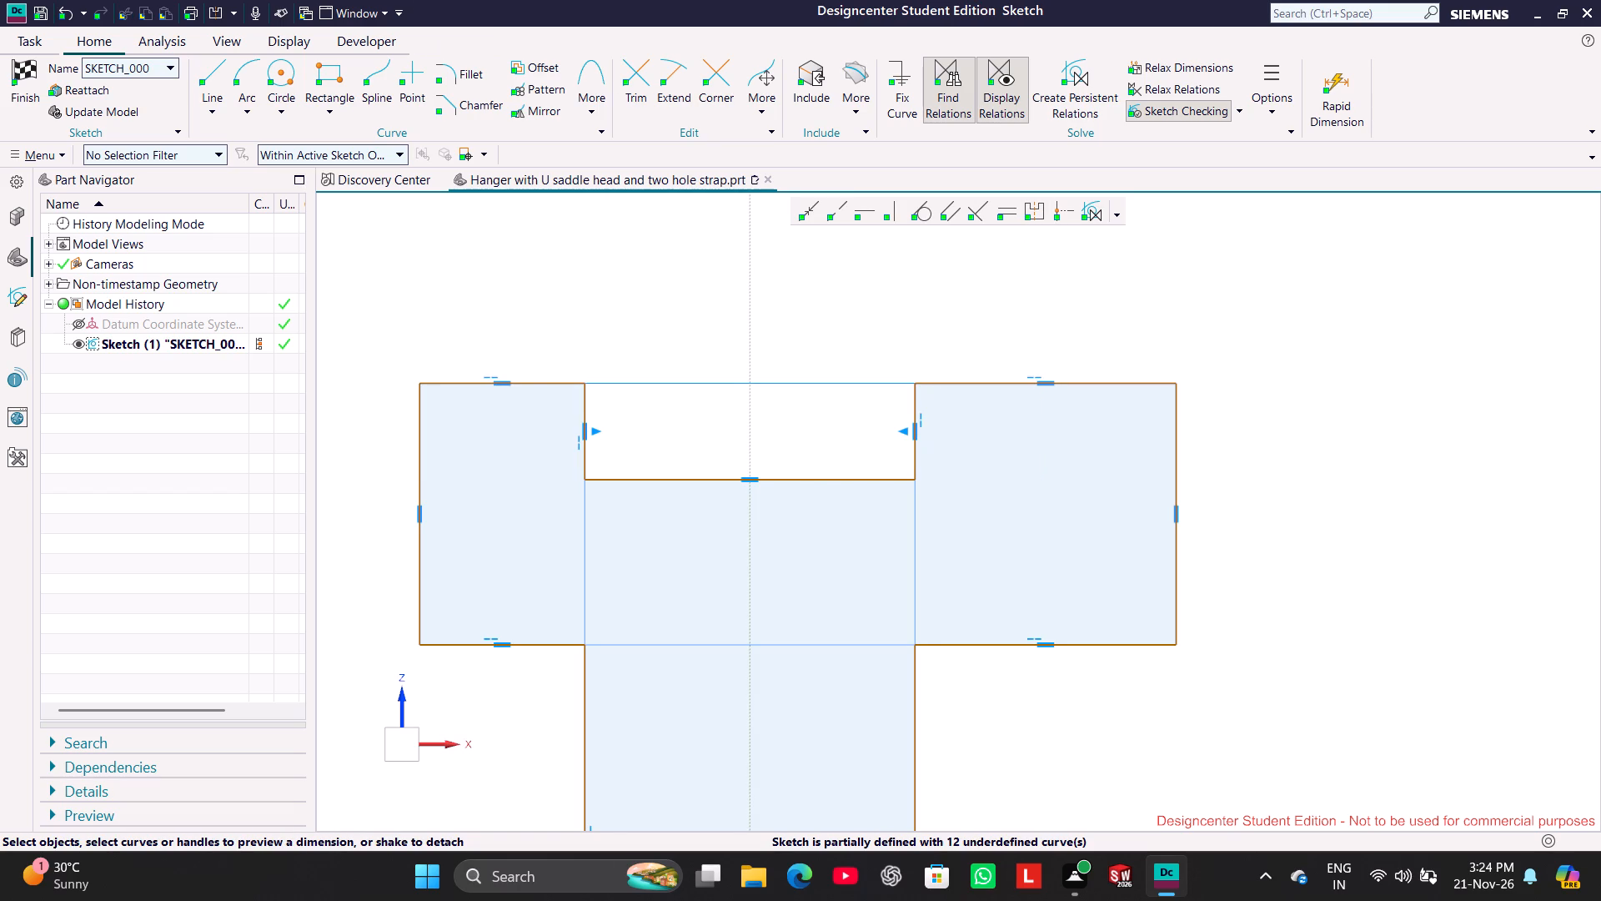
Make the outer vertical sides of the left and right arms symmetric about the sketch's vertical axis.
scroll(739, 430, down, 2)
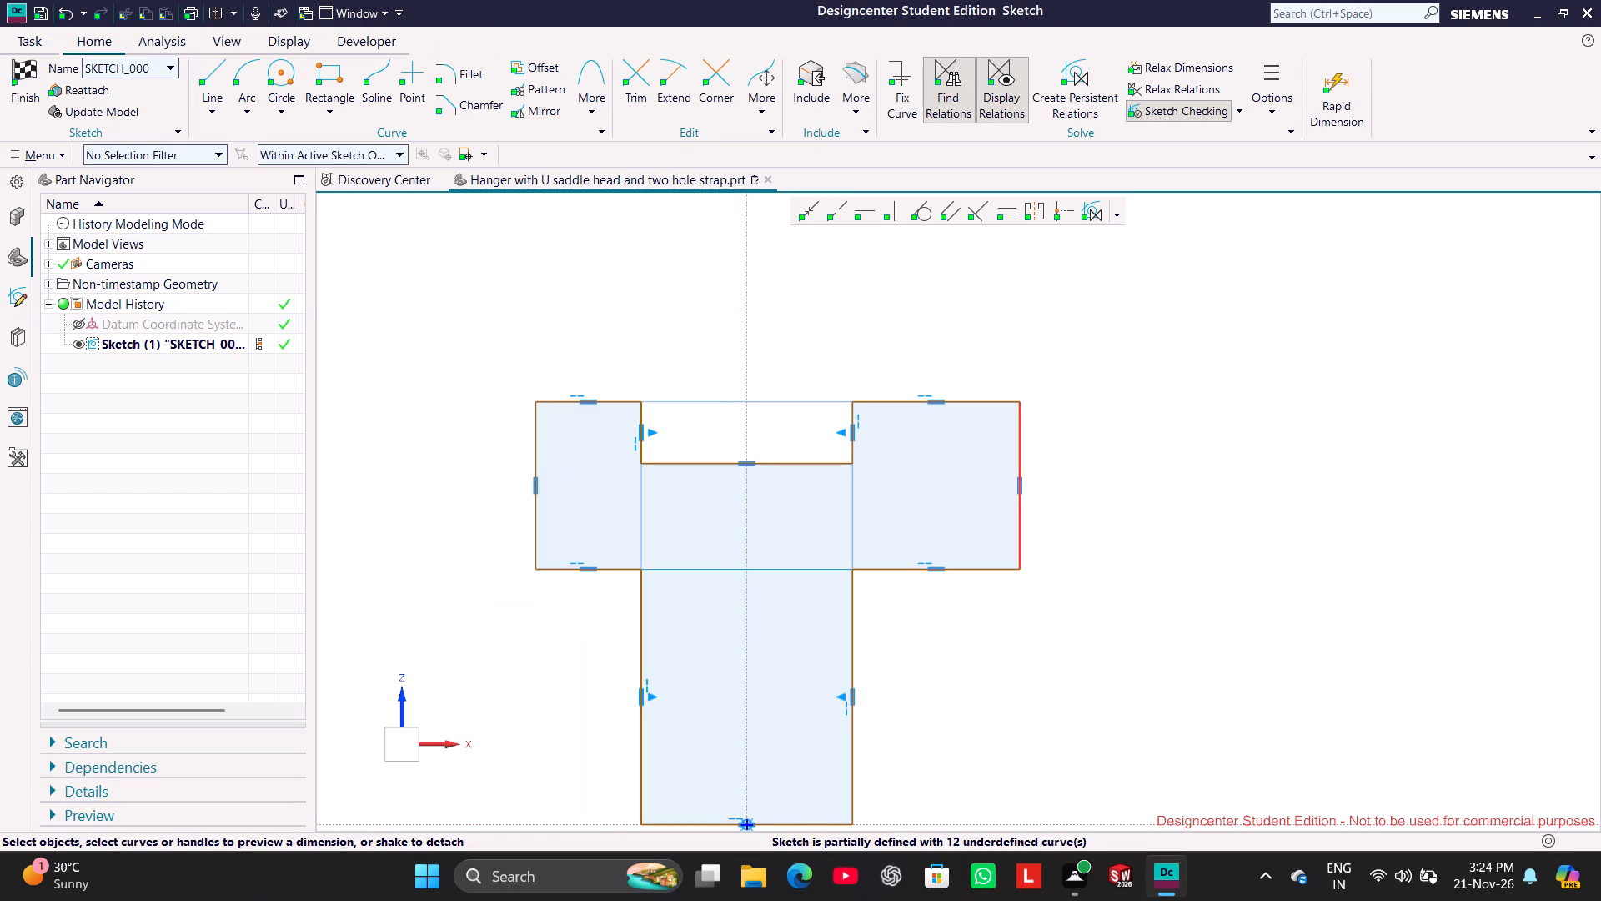
click(1021, 543)
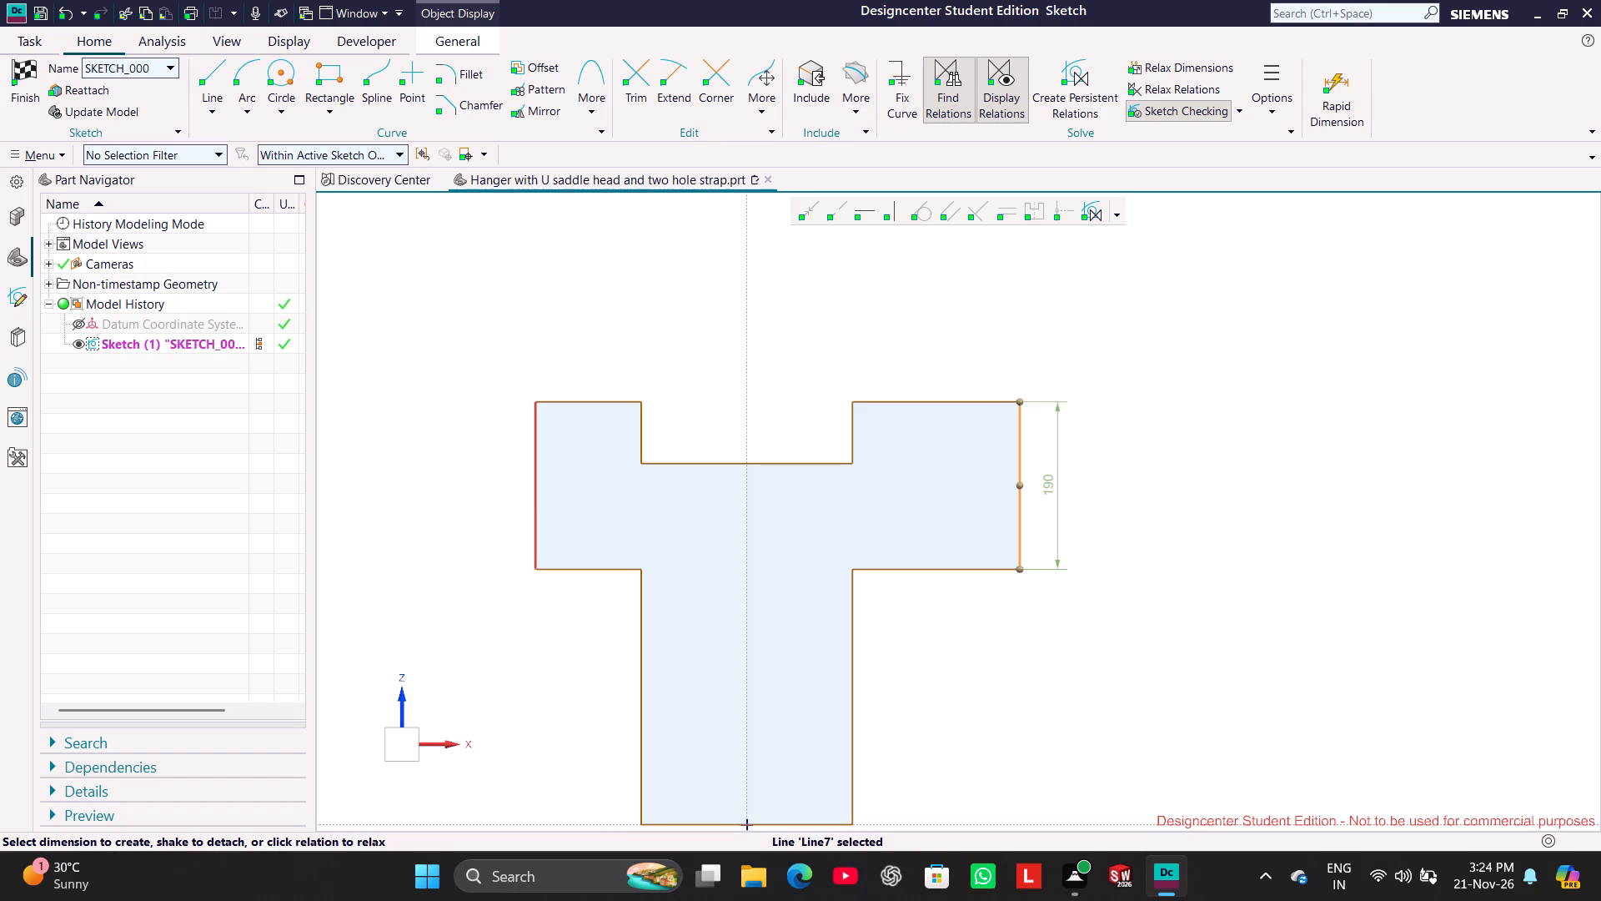
click(533, 504)
click(752, 366)
click(1041, 218)
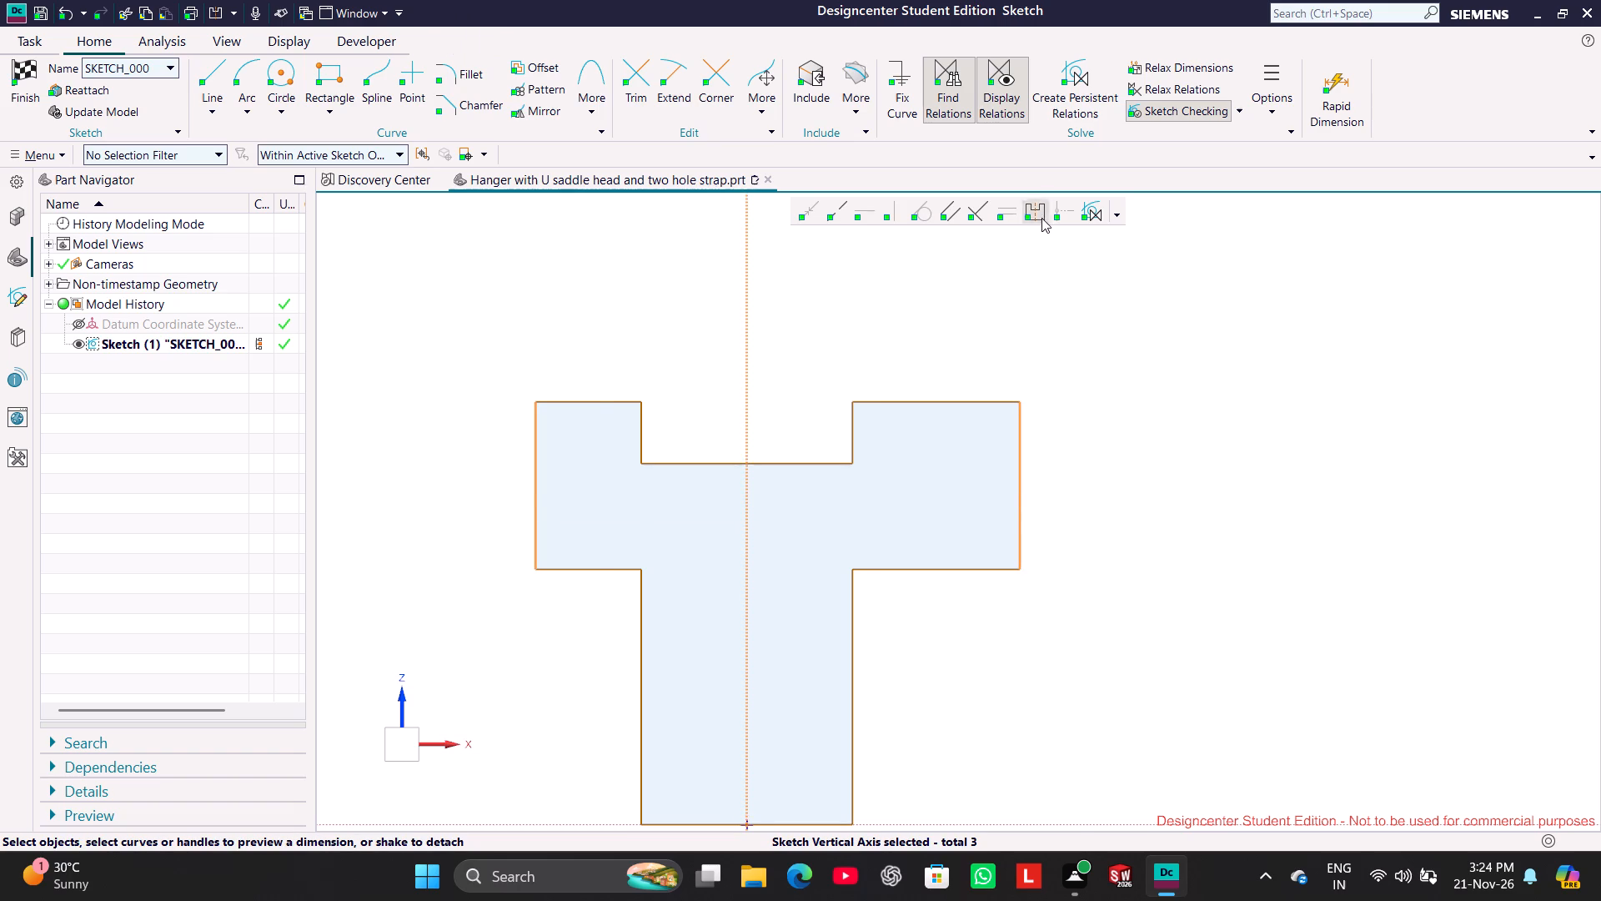
click(469, 382)
Dimension the overall width between the arms' outer sides above the profile as 64, scaling the entire sketch.
scroll(469, 472, down, 1)
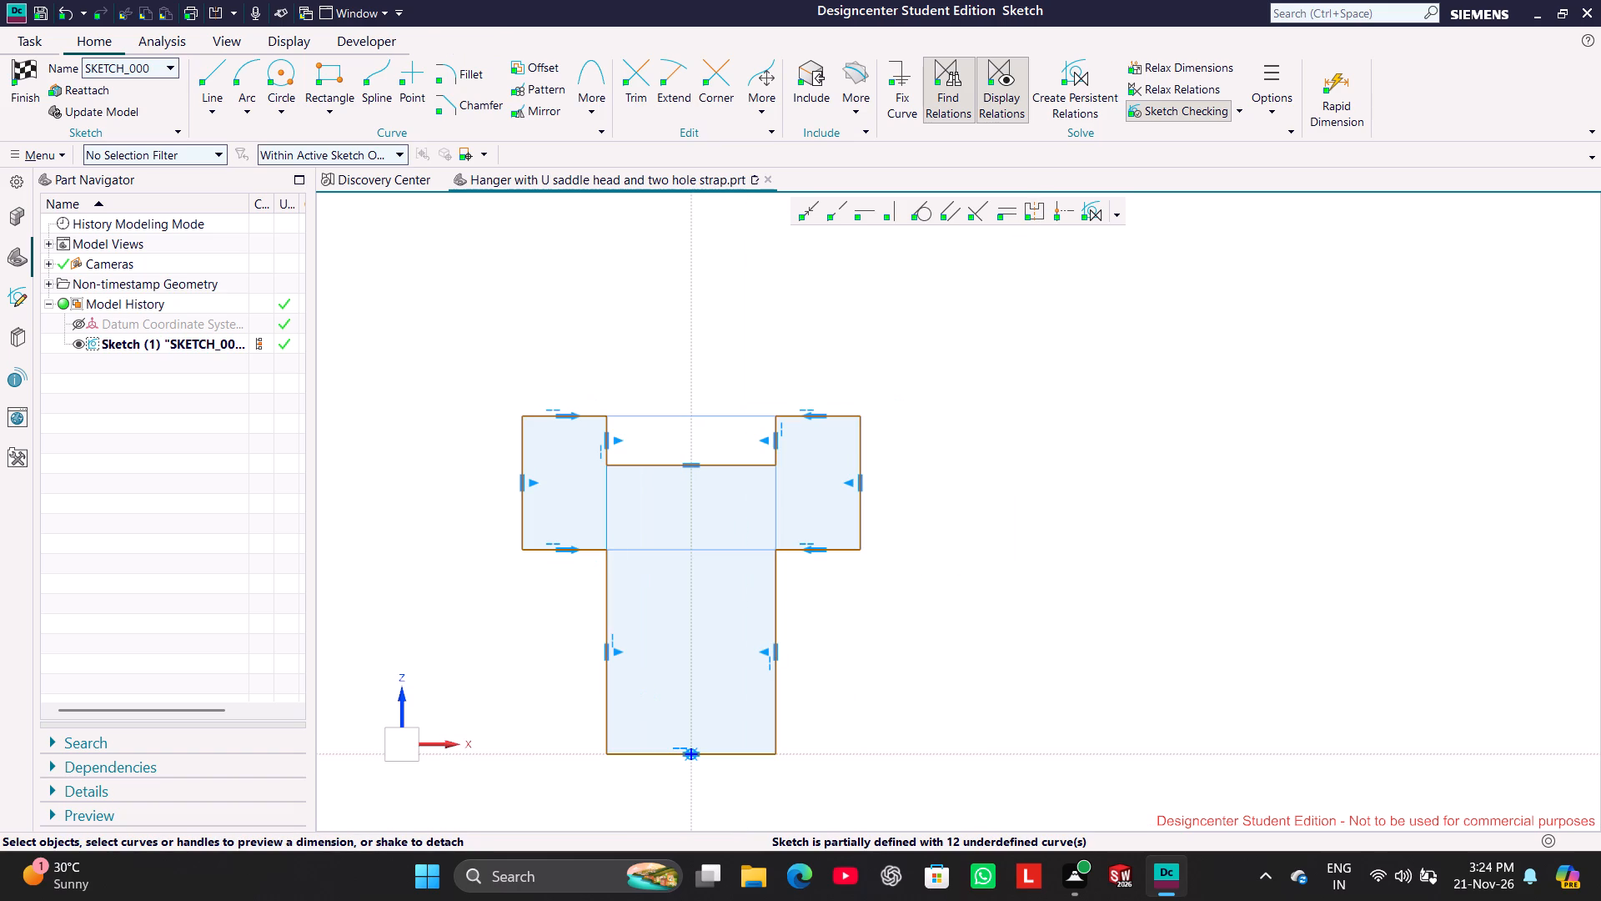
shift+middle_drag(459, 477, 595, 490)
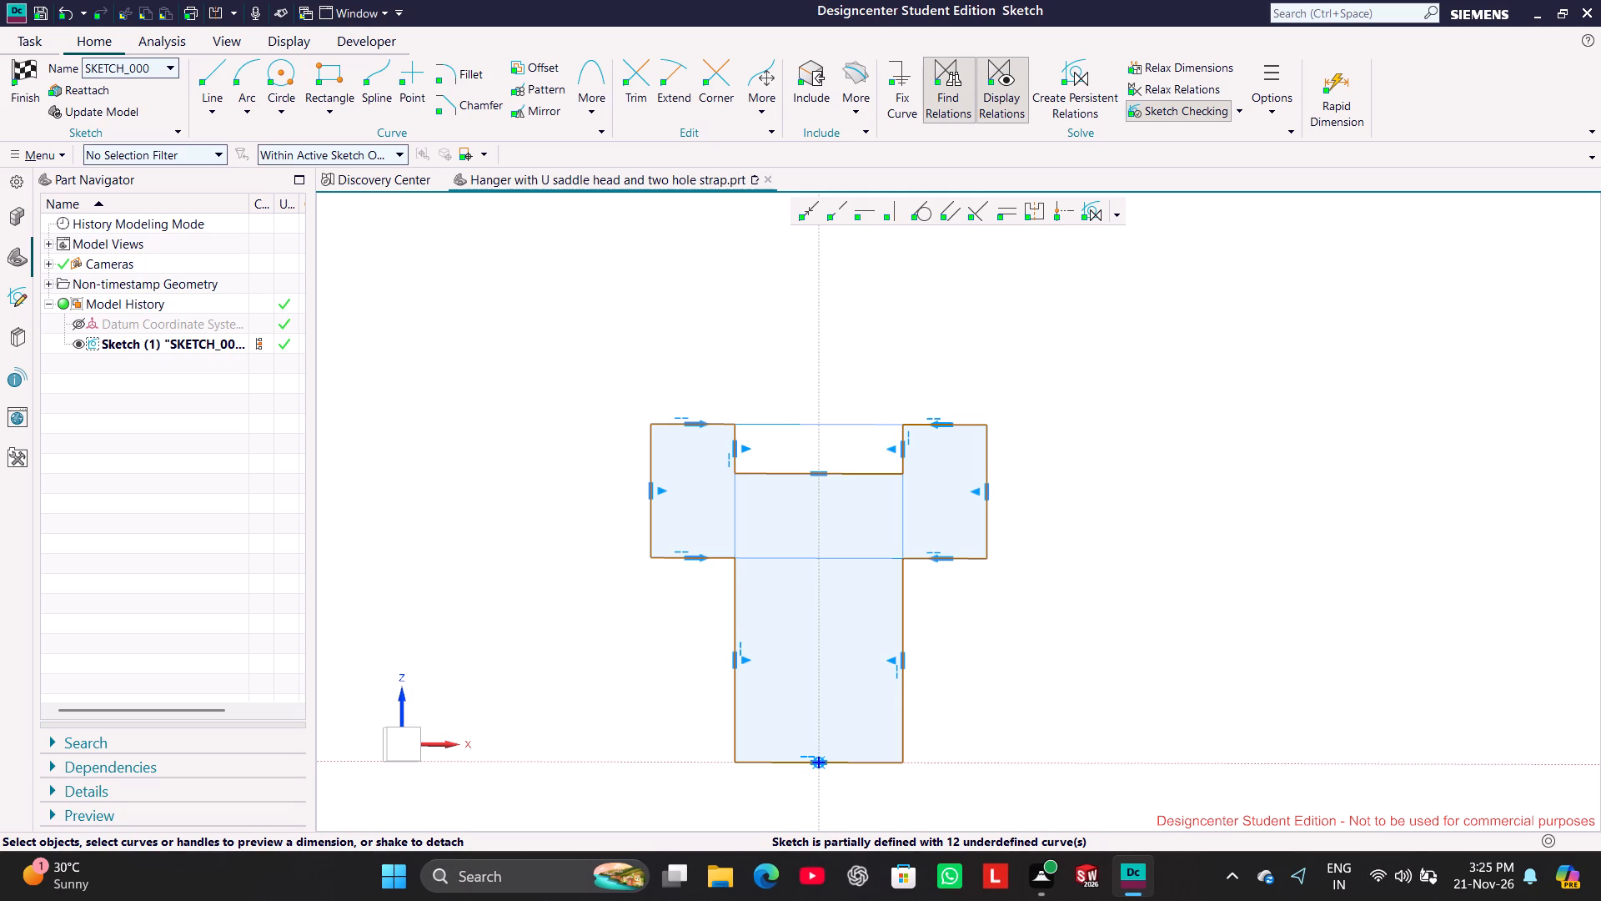
click(990, 444)
click(655, 445)
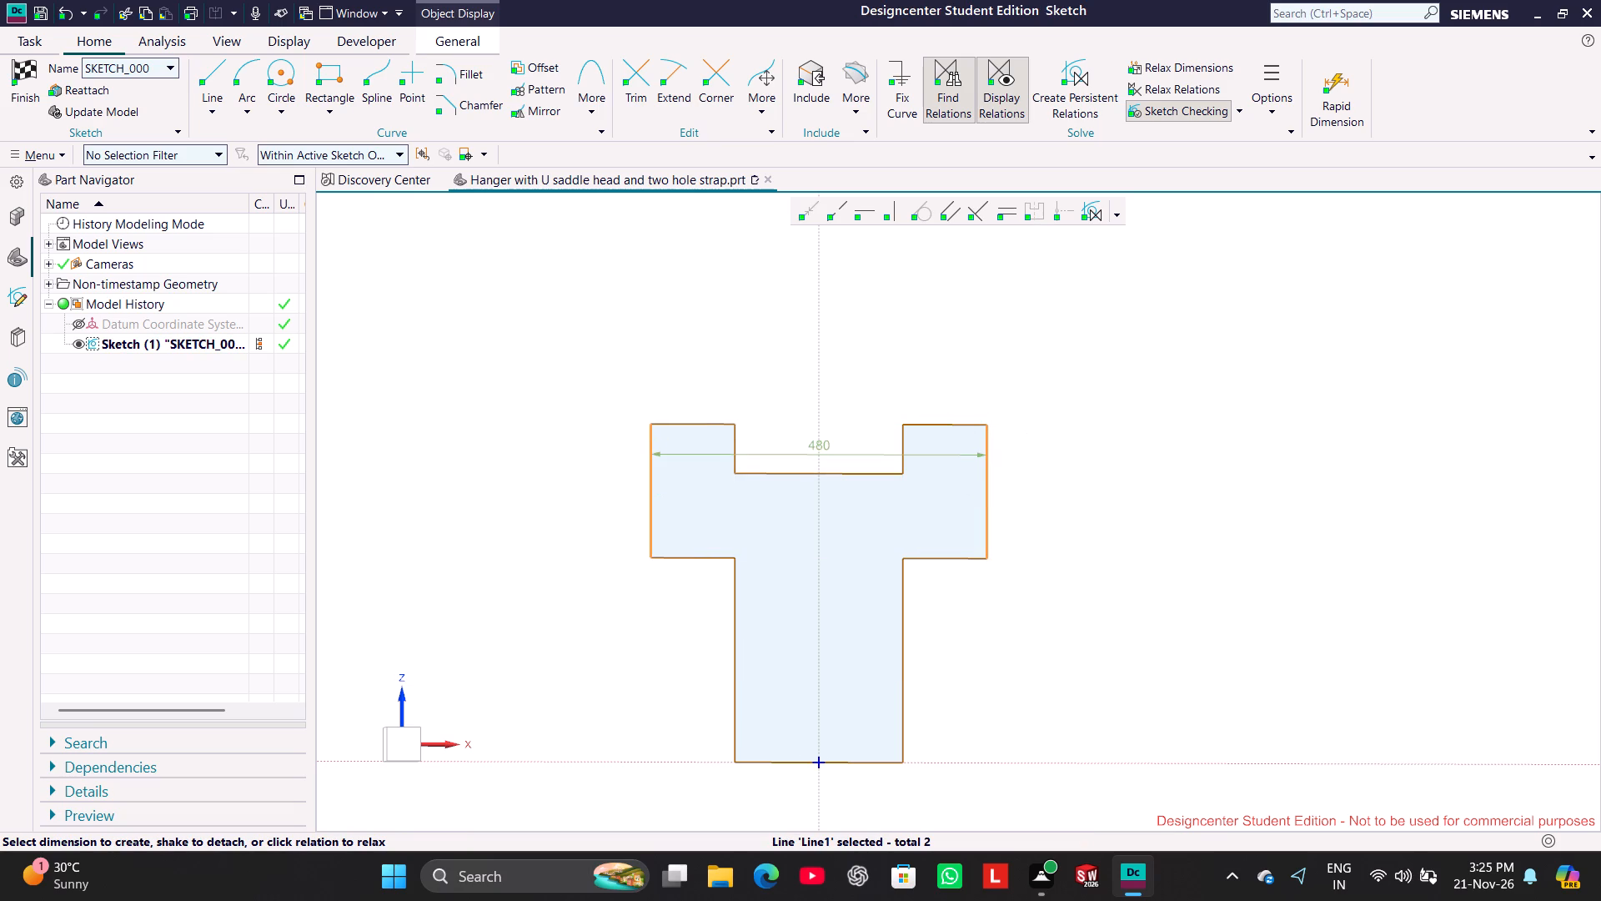
drag(825, 443, 822, 340)
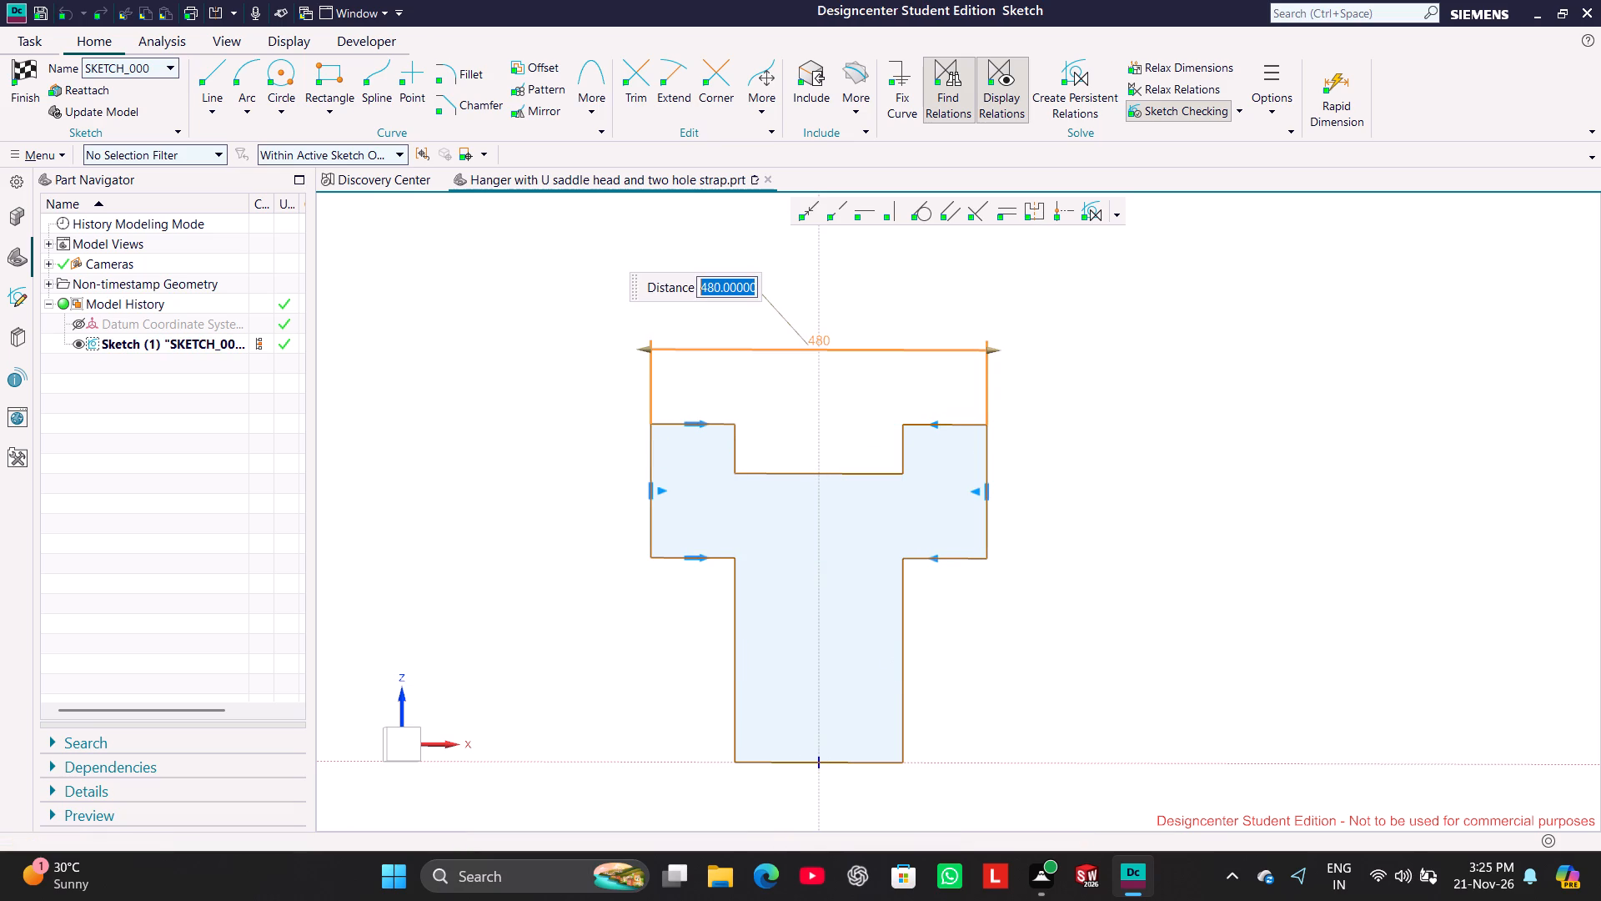
text(64)
key(Return)
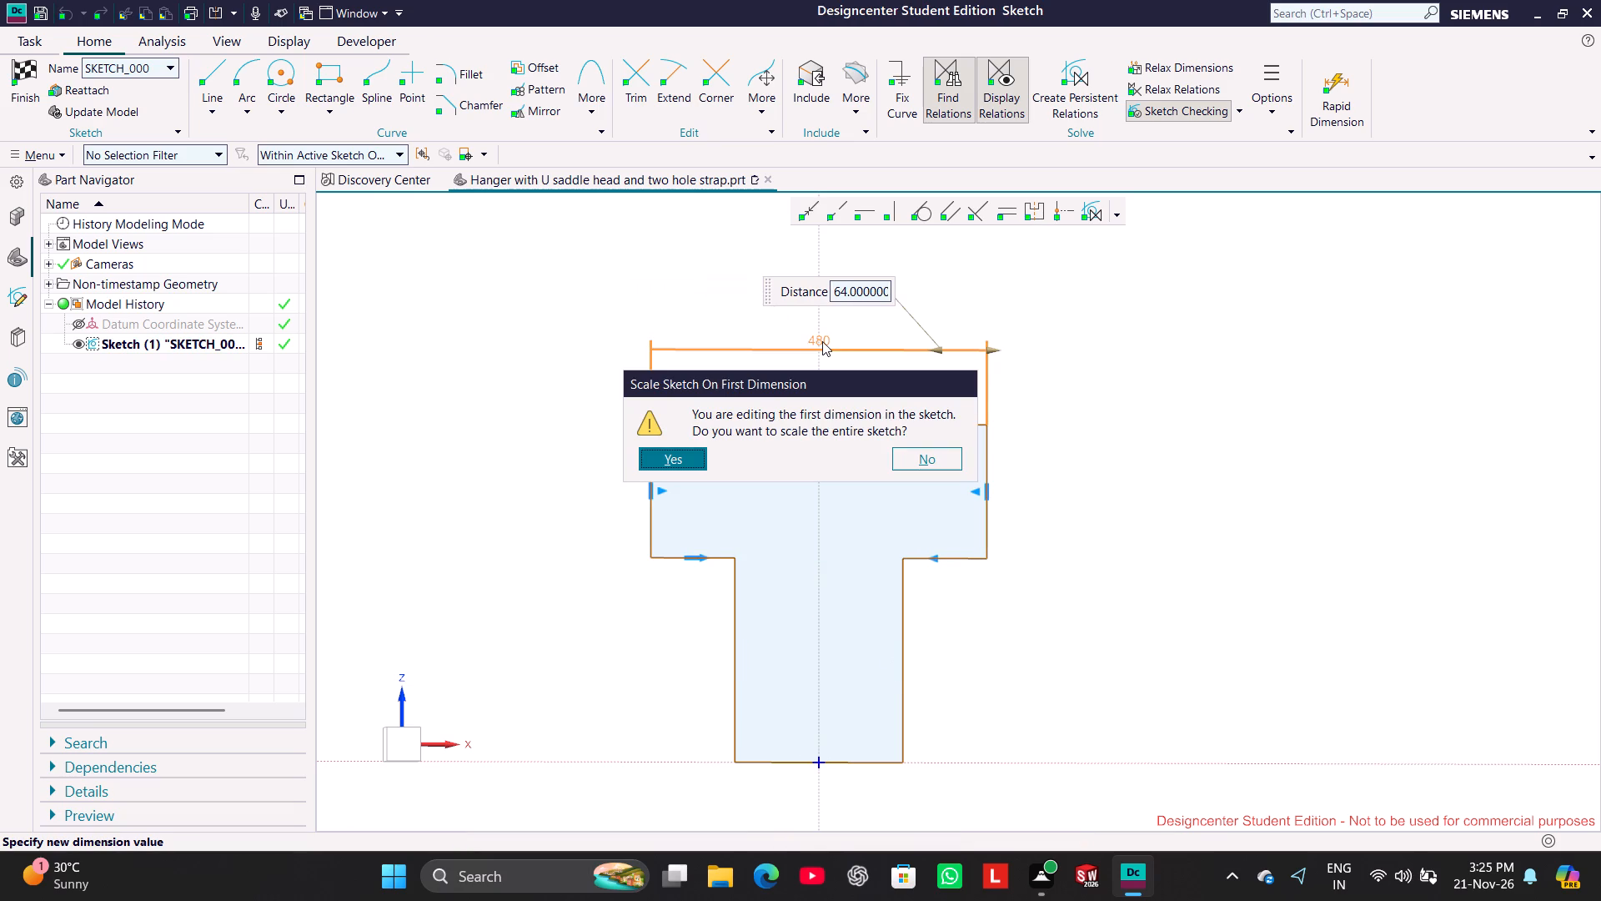
click(698, 459)
scroll(843, 773, up, 3)
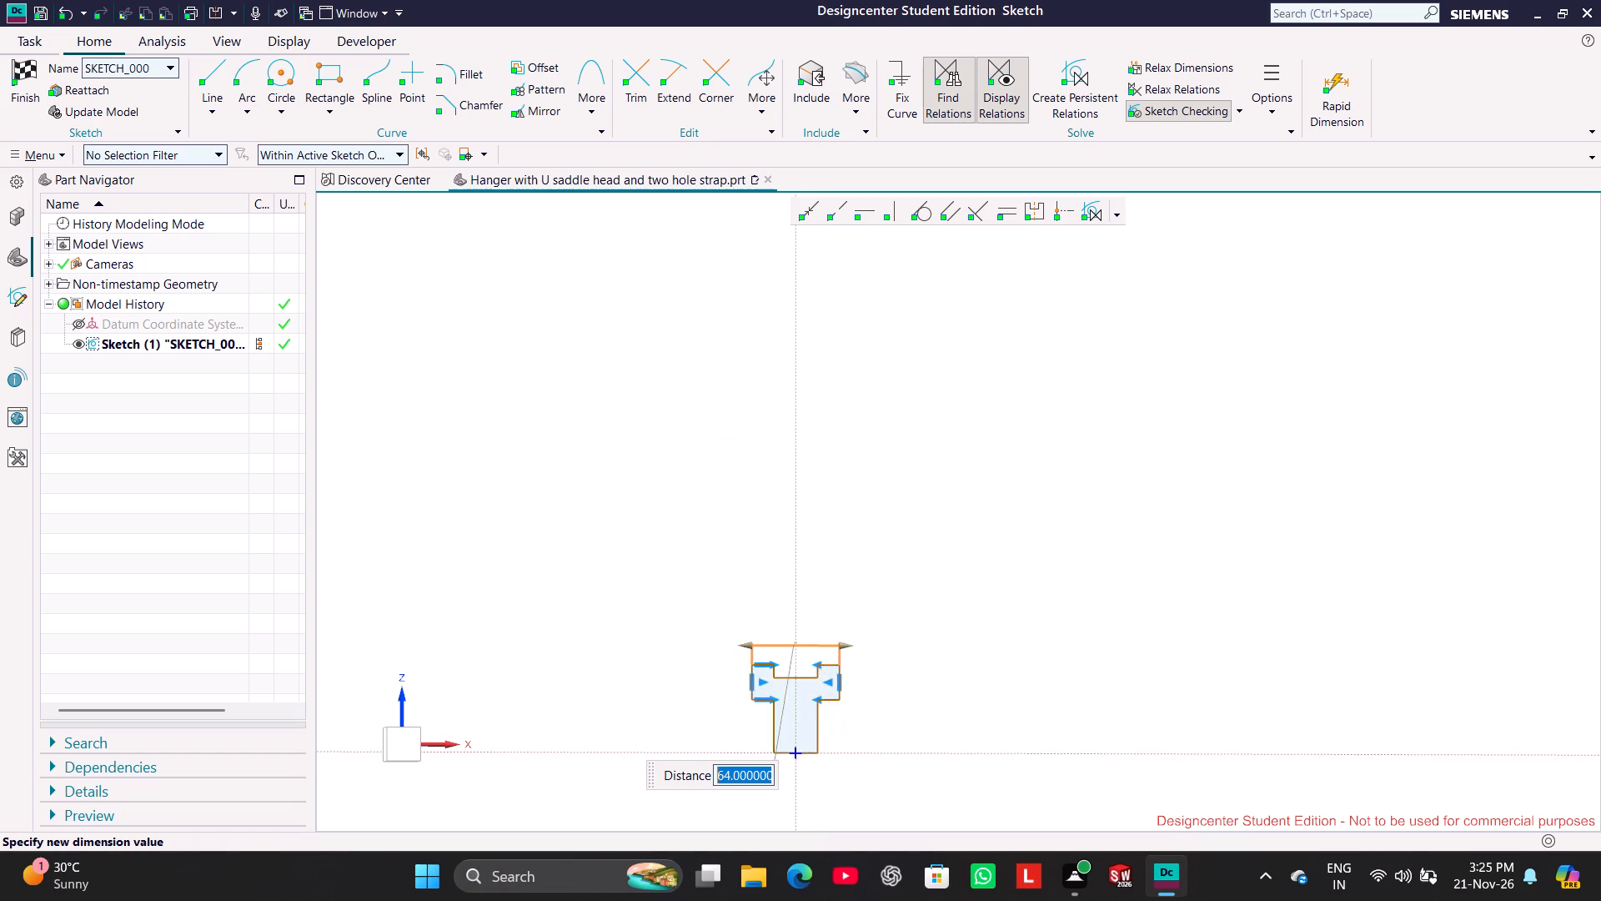
scroll(843, 773, up, 6)
scroll(663, 642, up, 1)
click(640, 616)
Dimension the top edge of the profile's right arm and set its length to 11.
scroll(964, 637, down, 1)
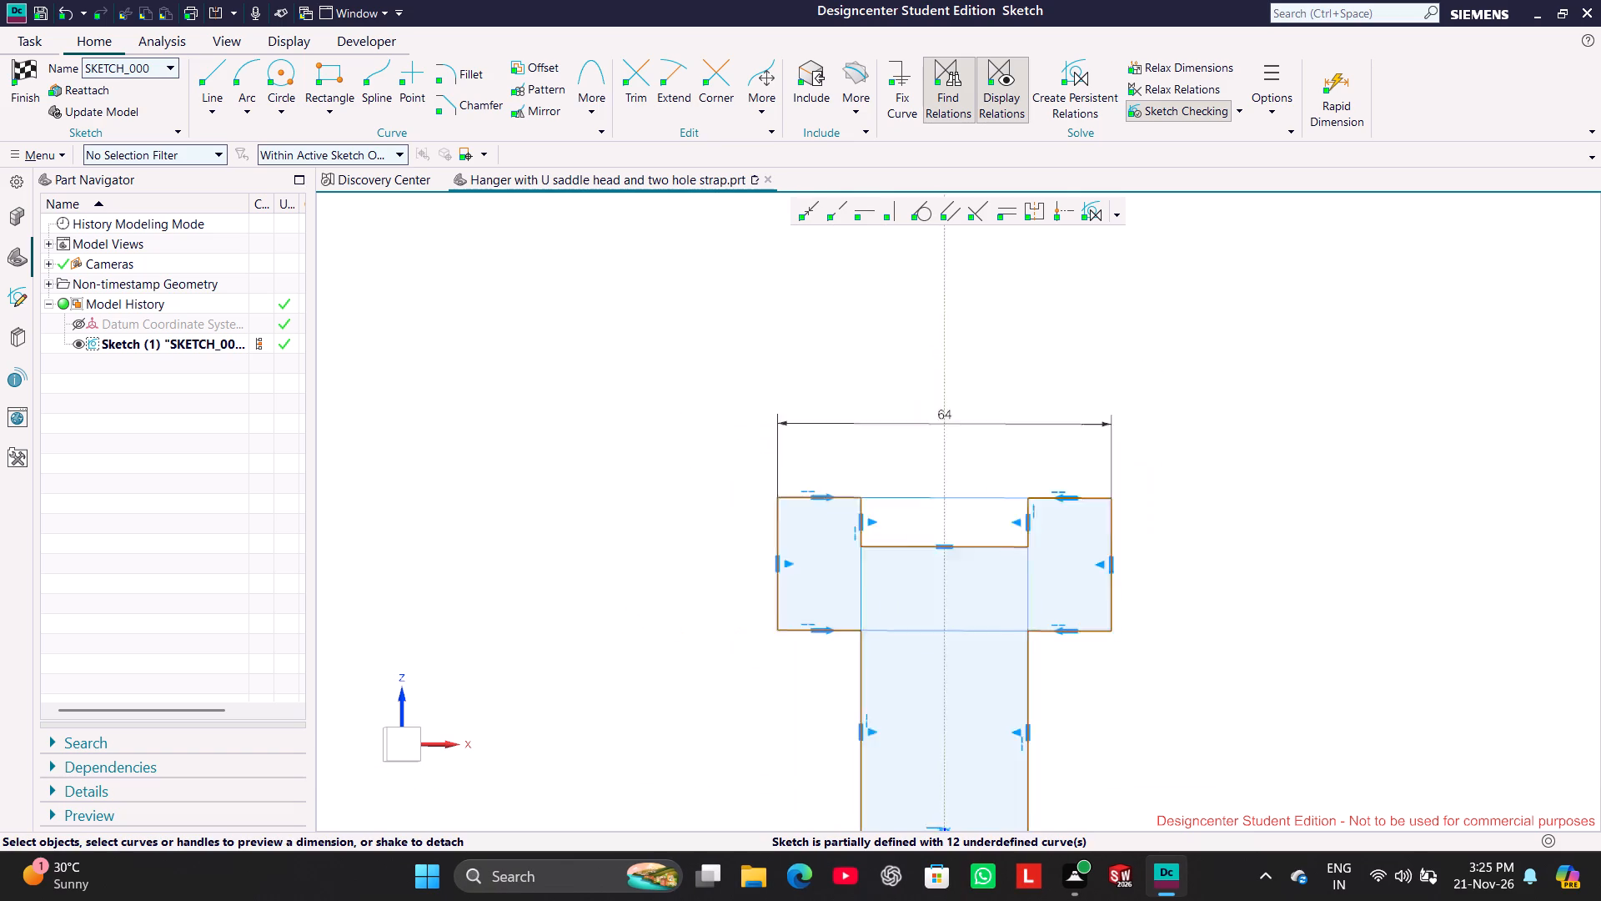
scroll(964, 637, down, 2)
shift+middle_drag(1064, 682, 1030, 580)
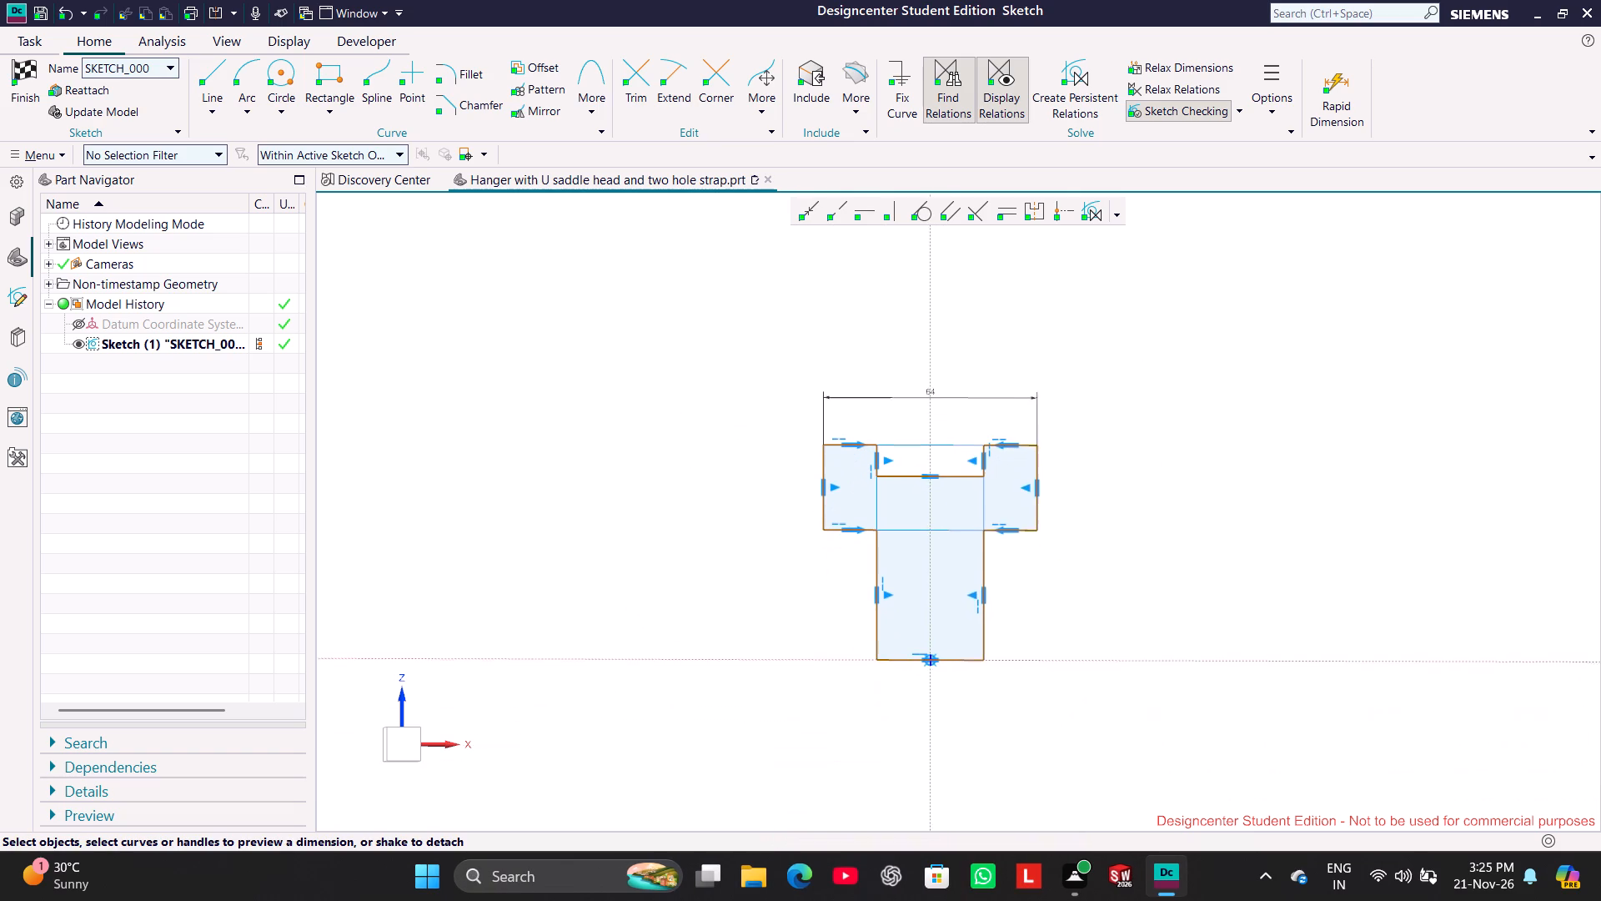
shift+middle_drag(1030, 580, 1006, 535)
scroll(1006, 536, up, 2)
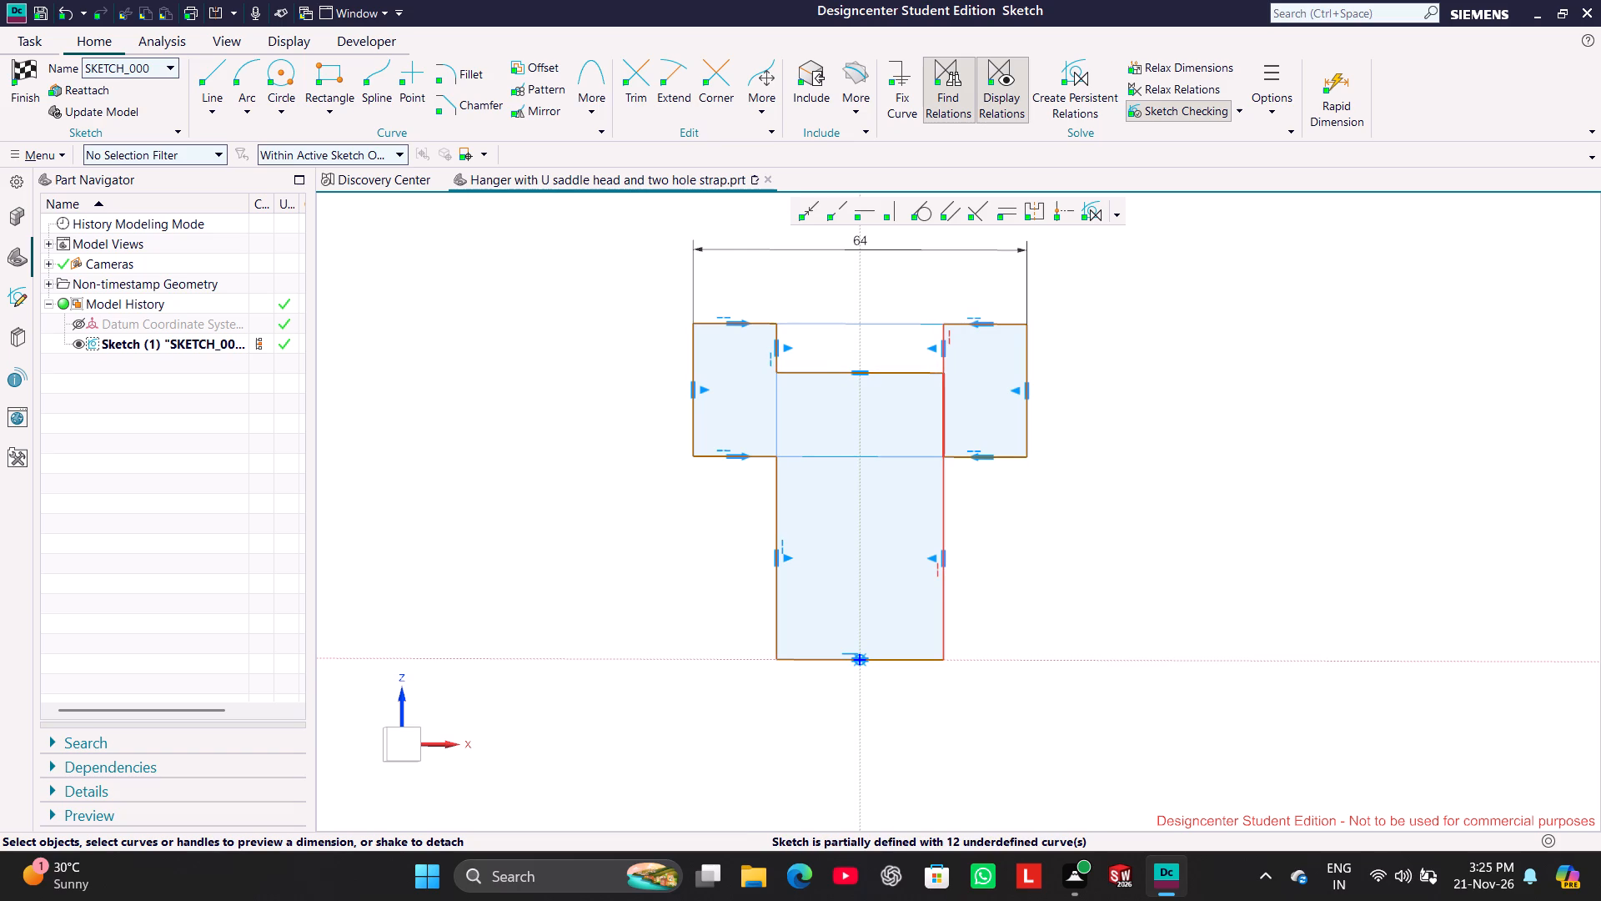
click(966, 322)
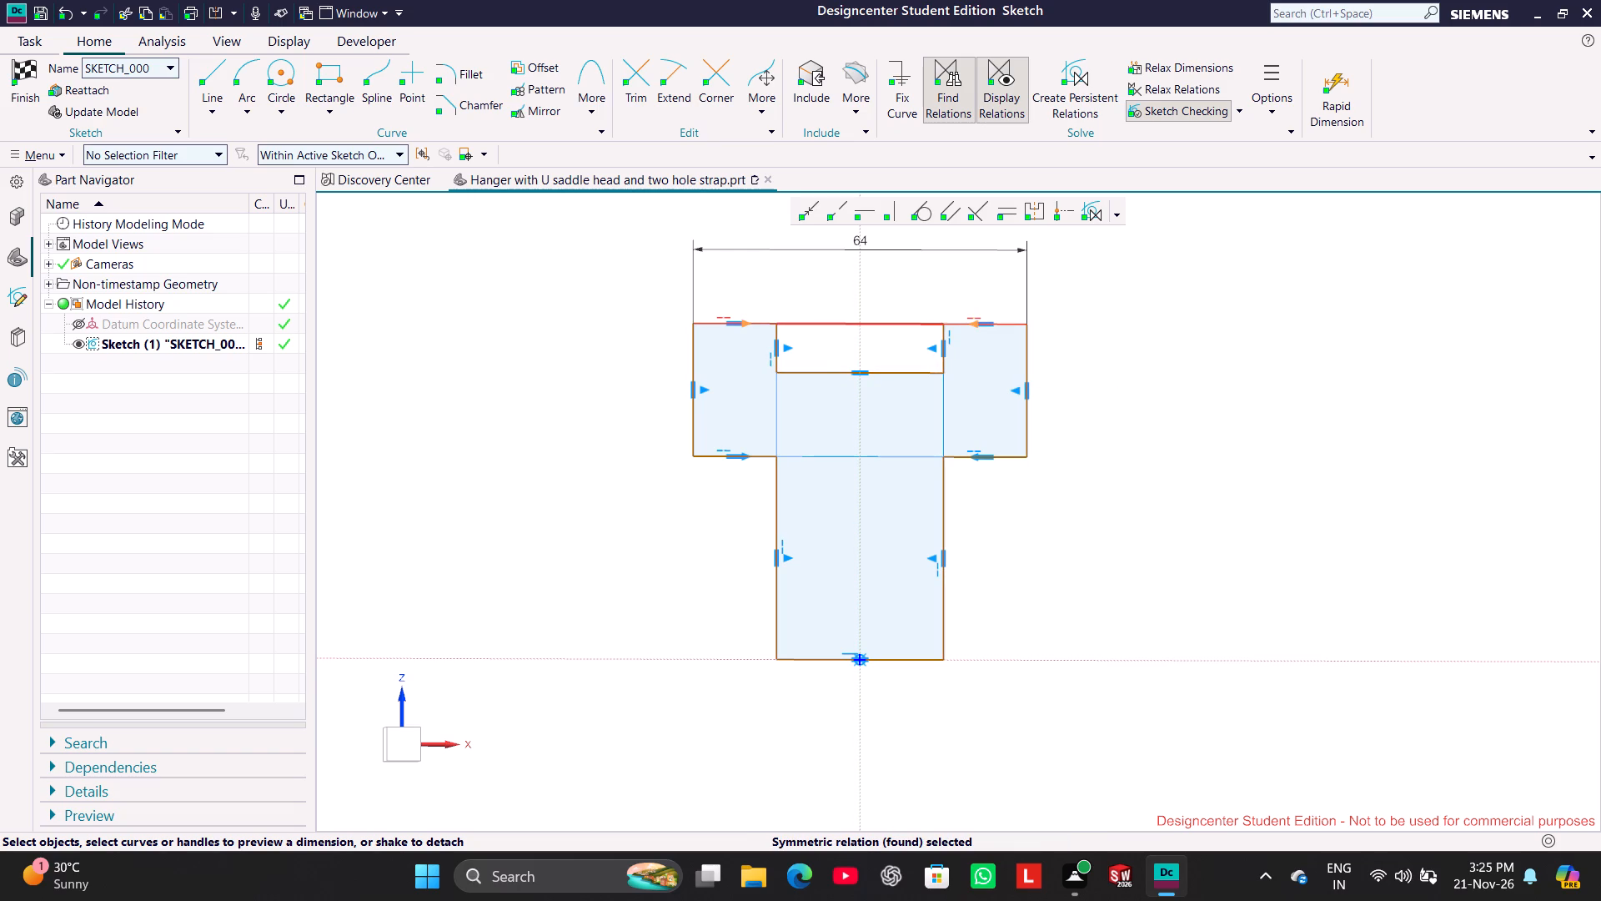
click(1187, 307)
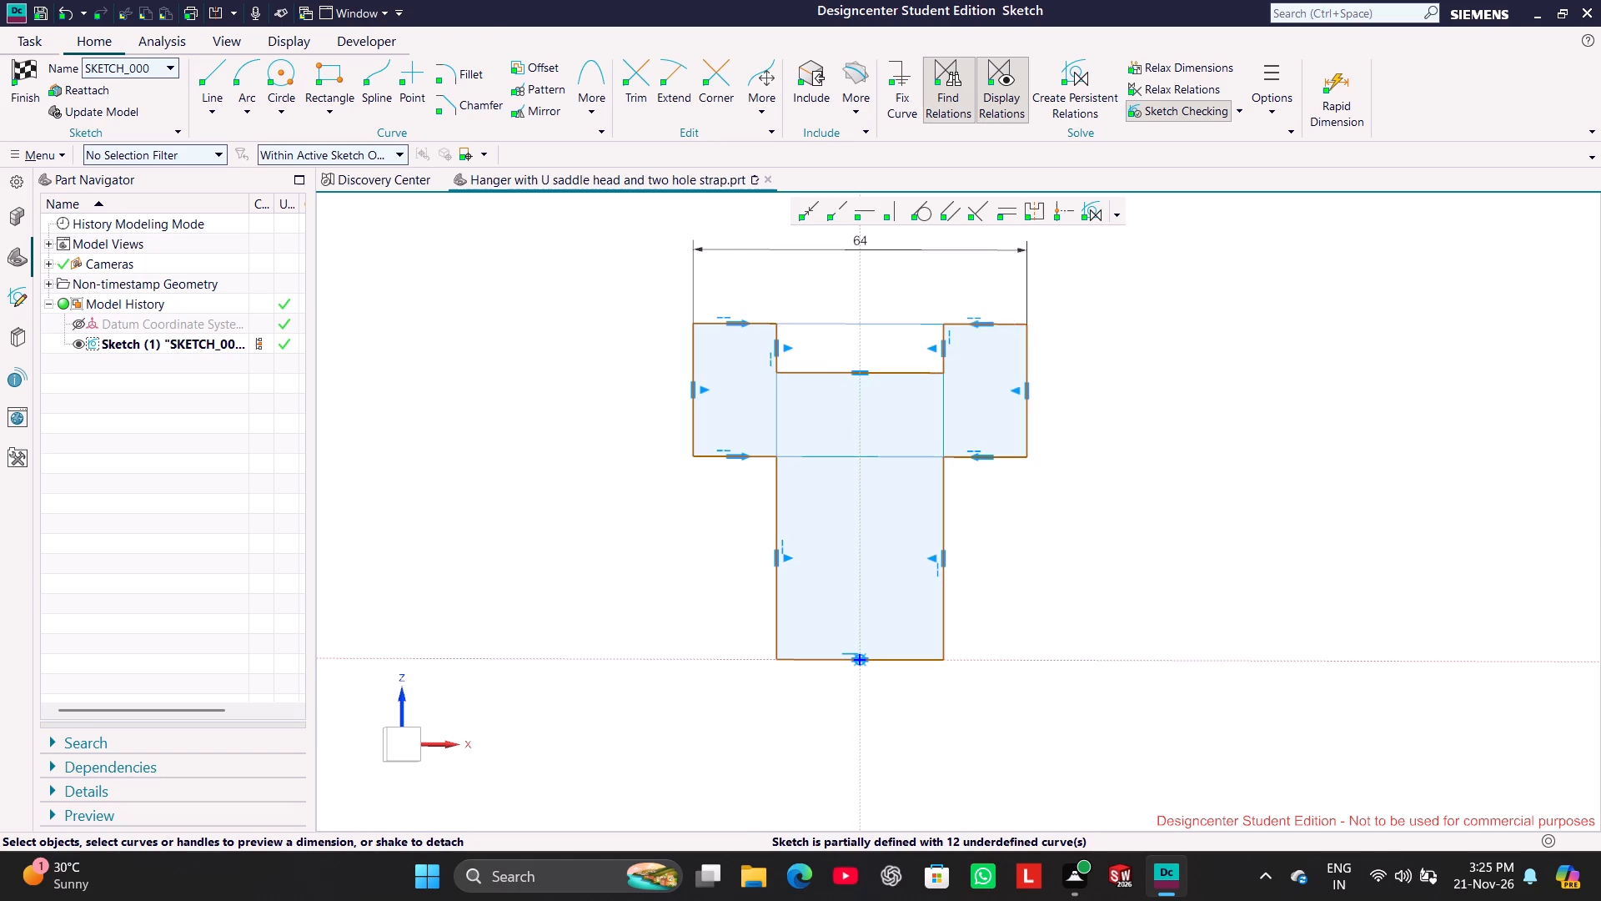
click(1018, 323)
double_click(991, 294)
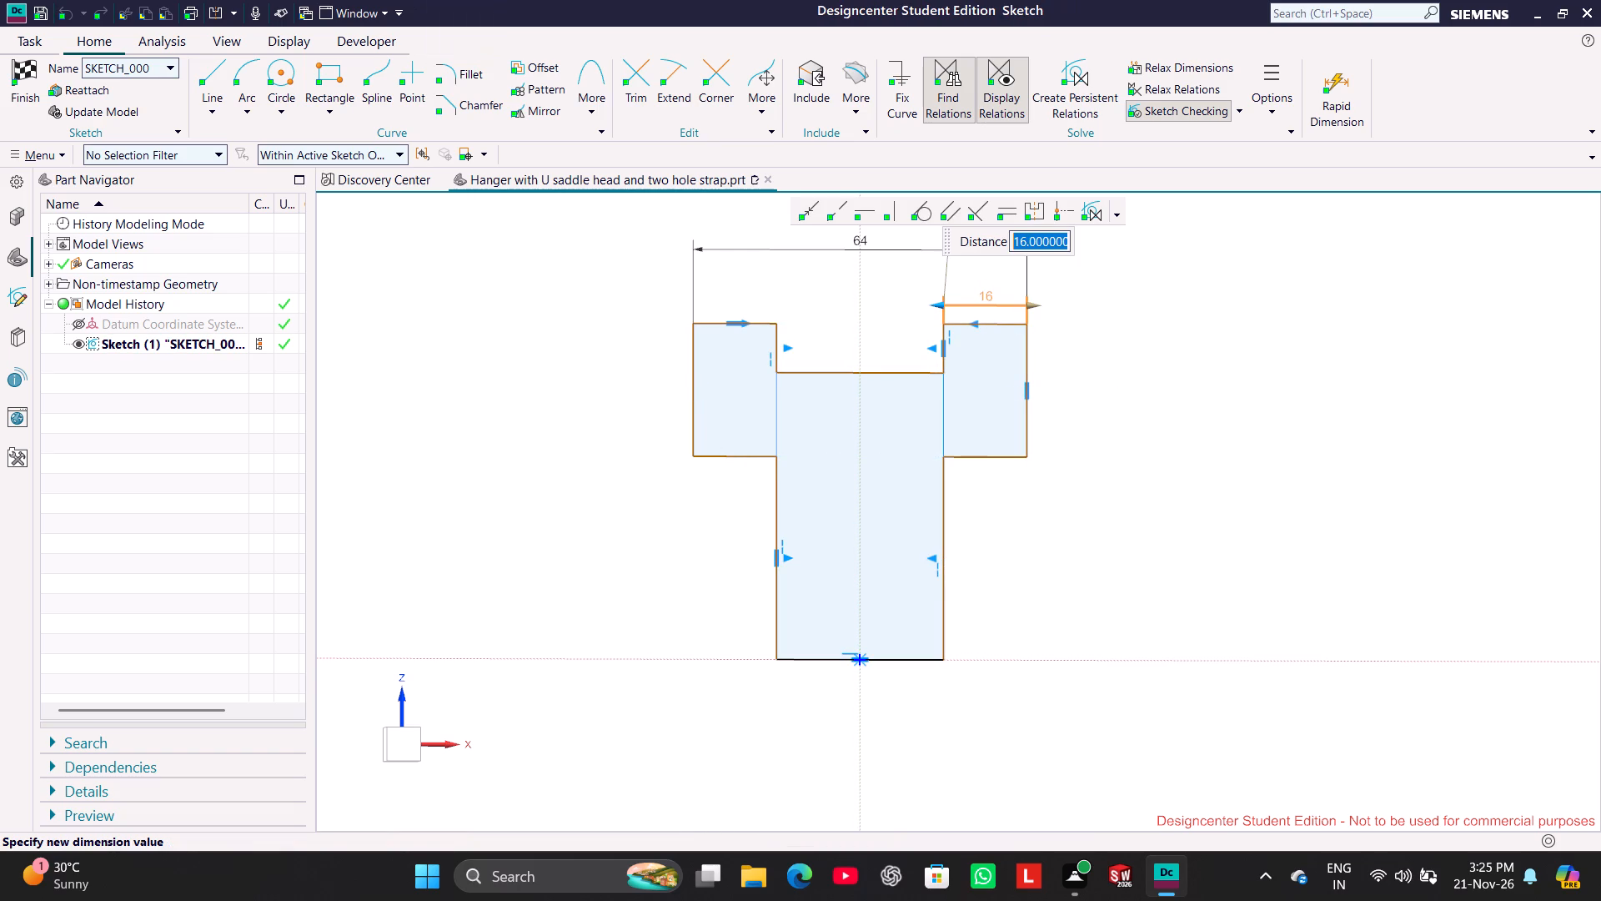
text(11)
key(Return)
click(1132, 347)
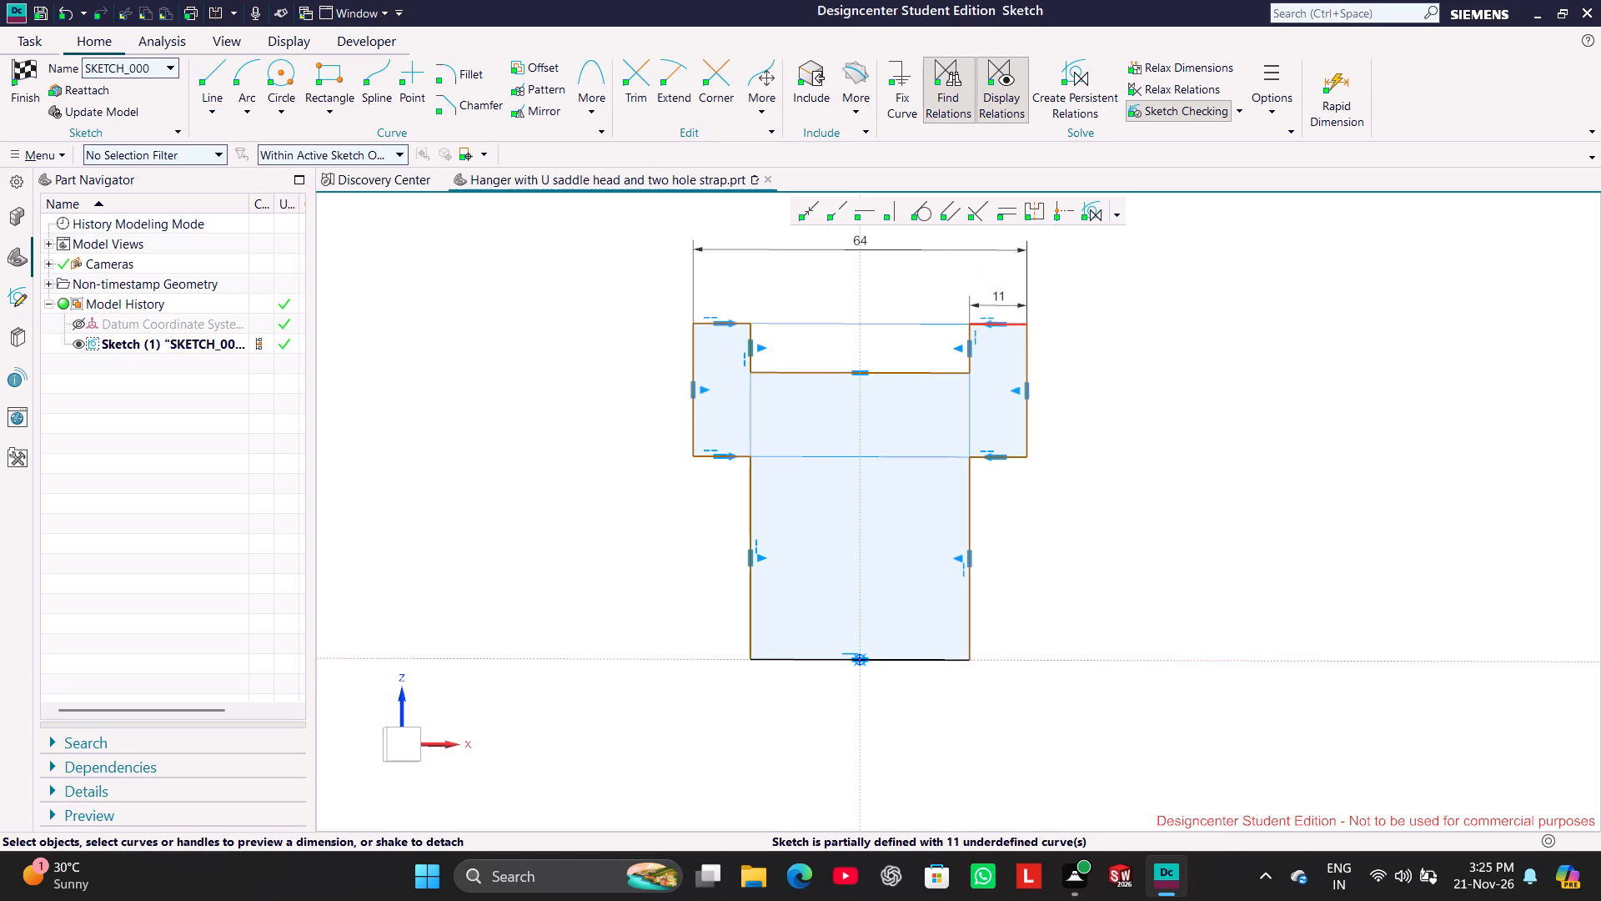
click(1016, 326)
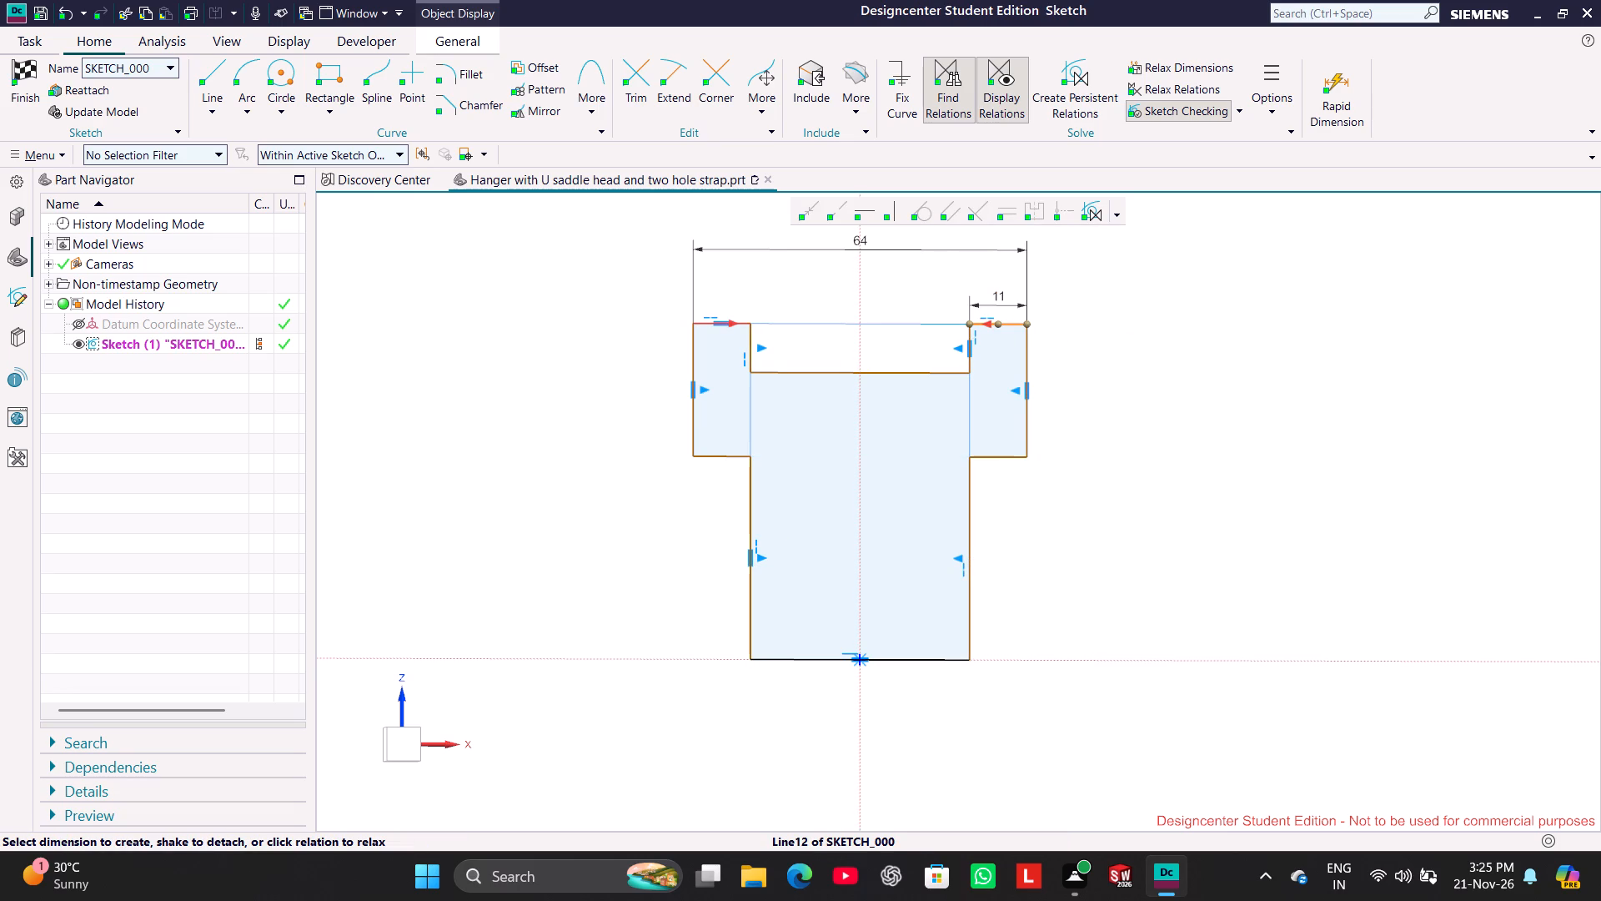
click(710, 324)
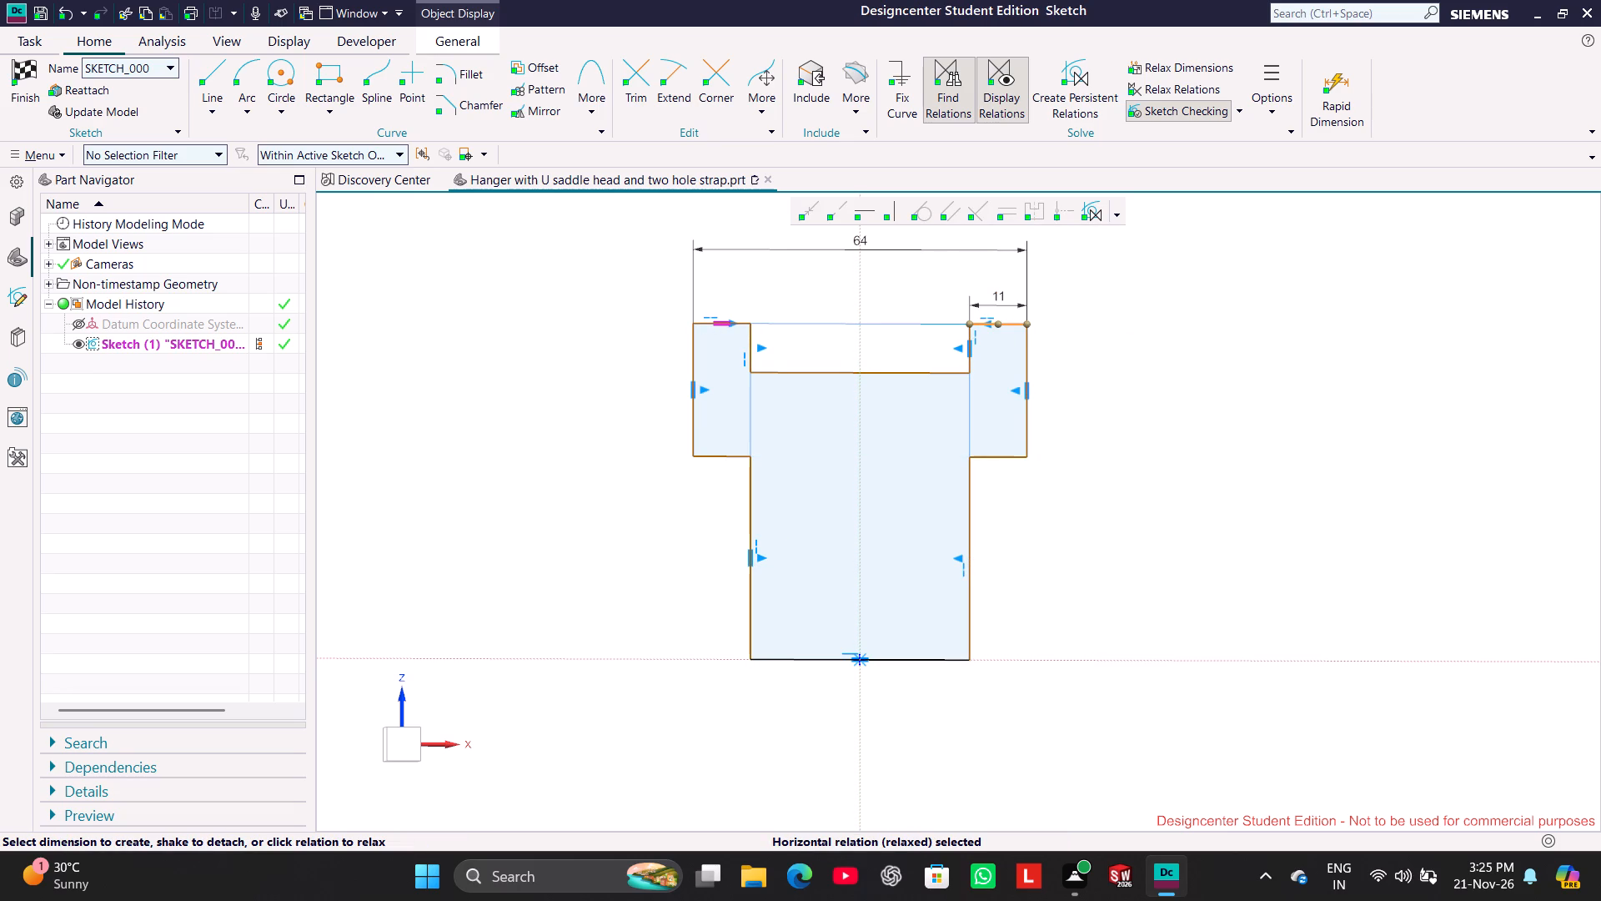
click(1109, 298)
Make the top edges of the left and right arms equal in length.
scroll(901, 286, up, 4)
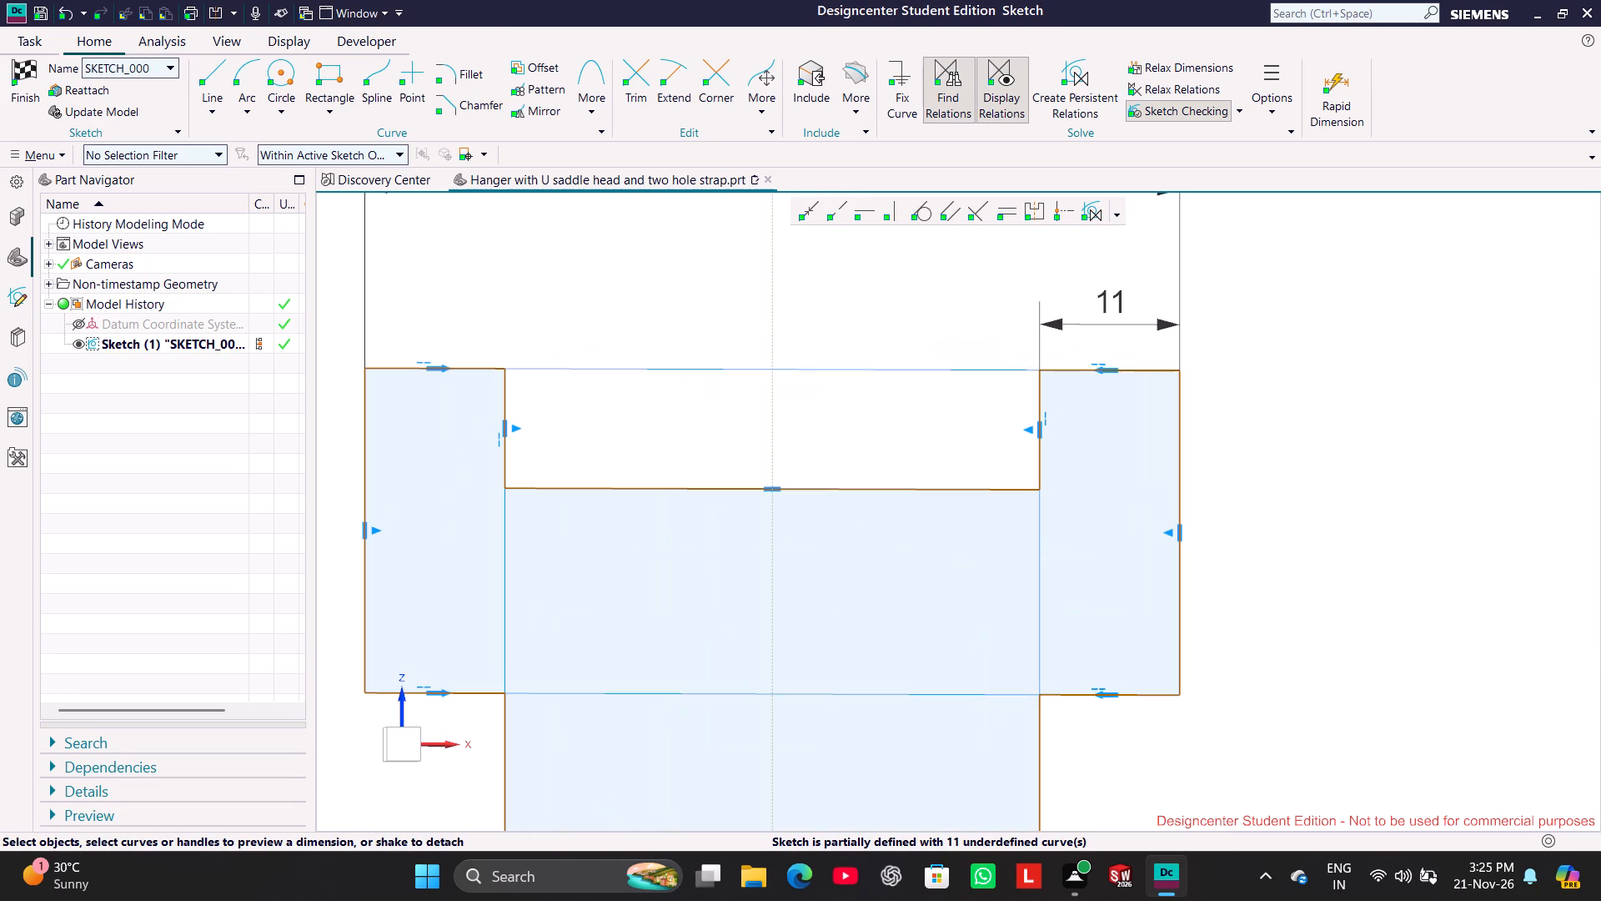
click(1150, 369)
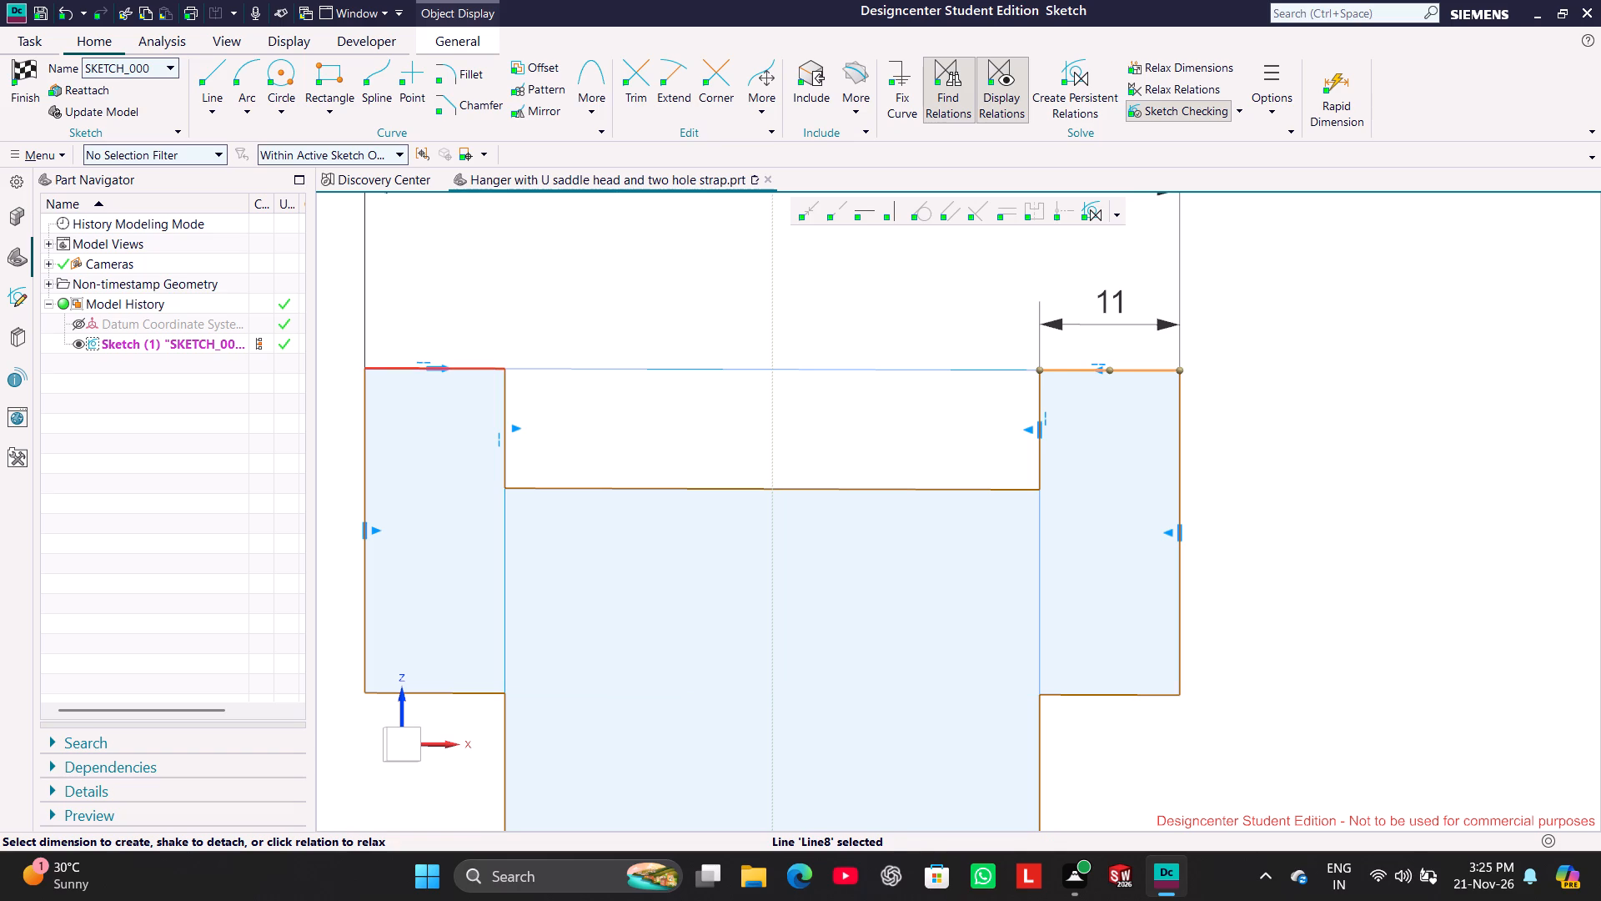
click(479, 369)
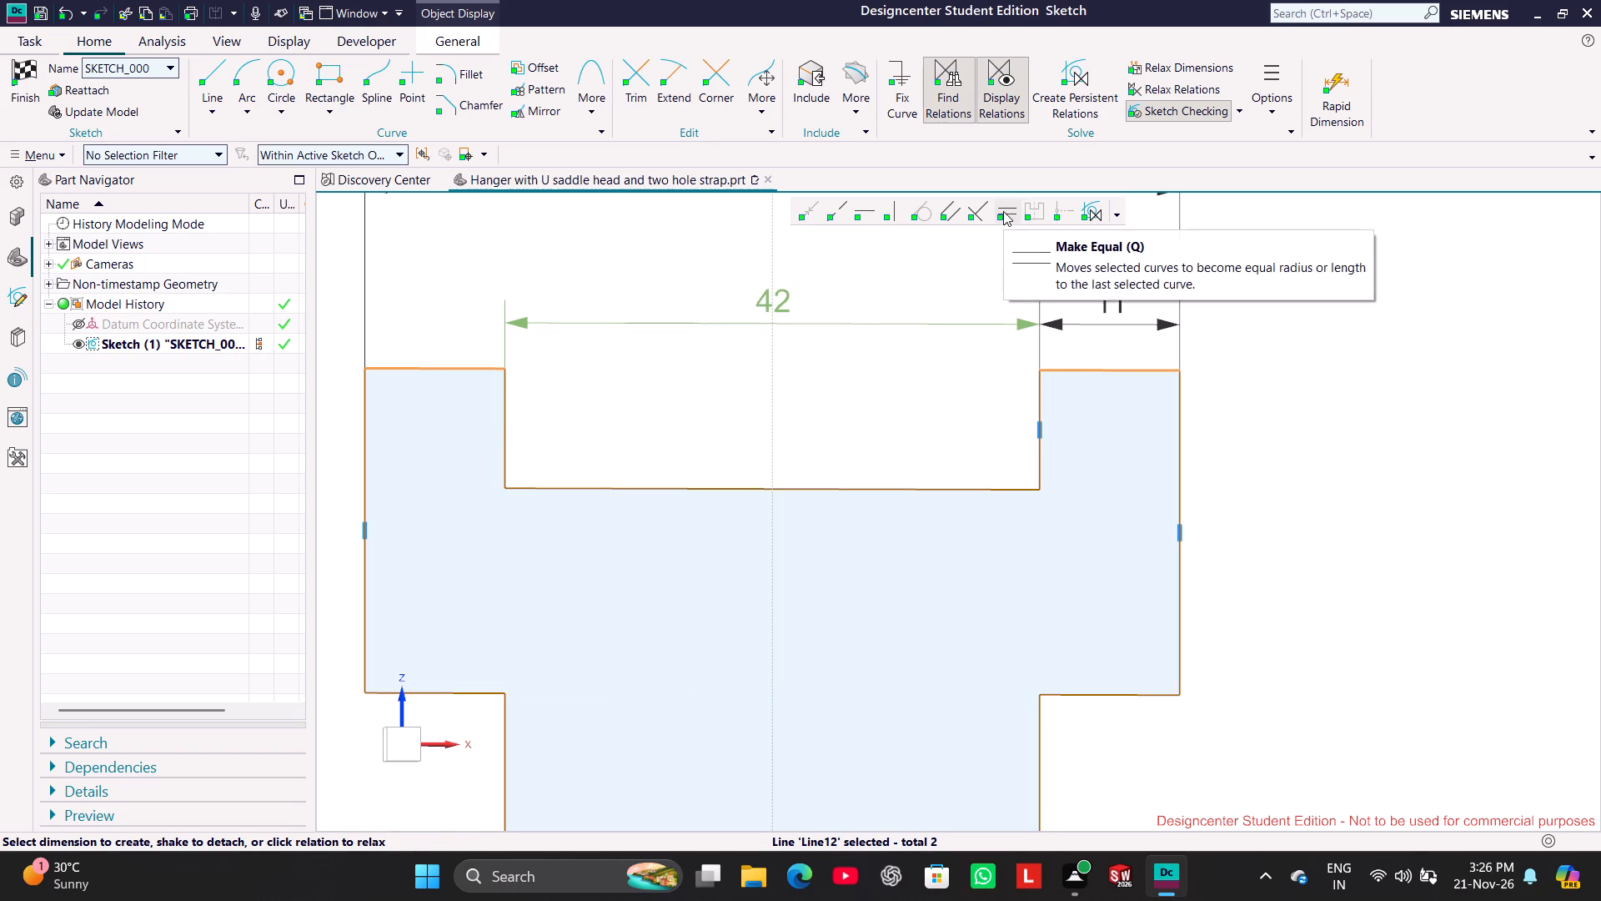
click(1003, 211)
scroll(872, 292, down, 4)
click(551, 389)
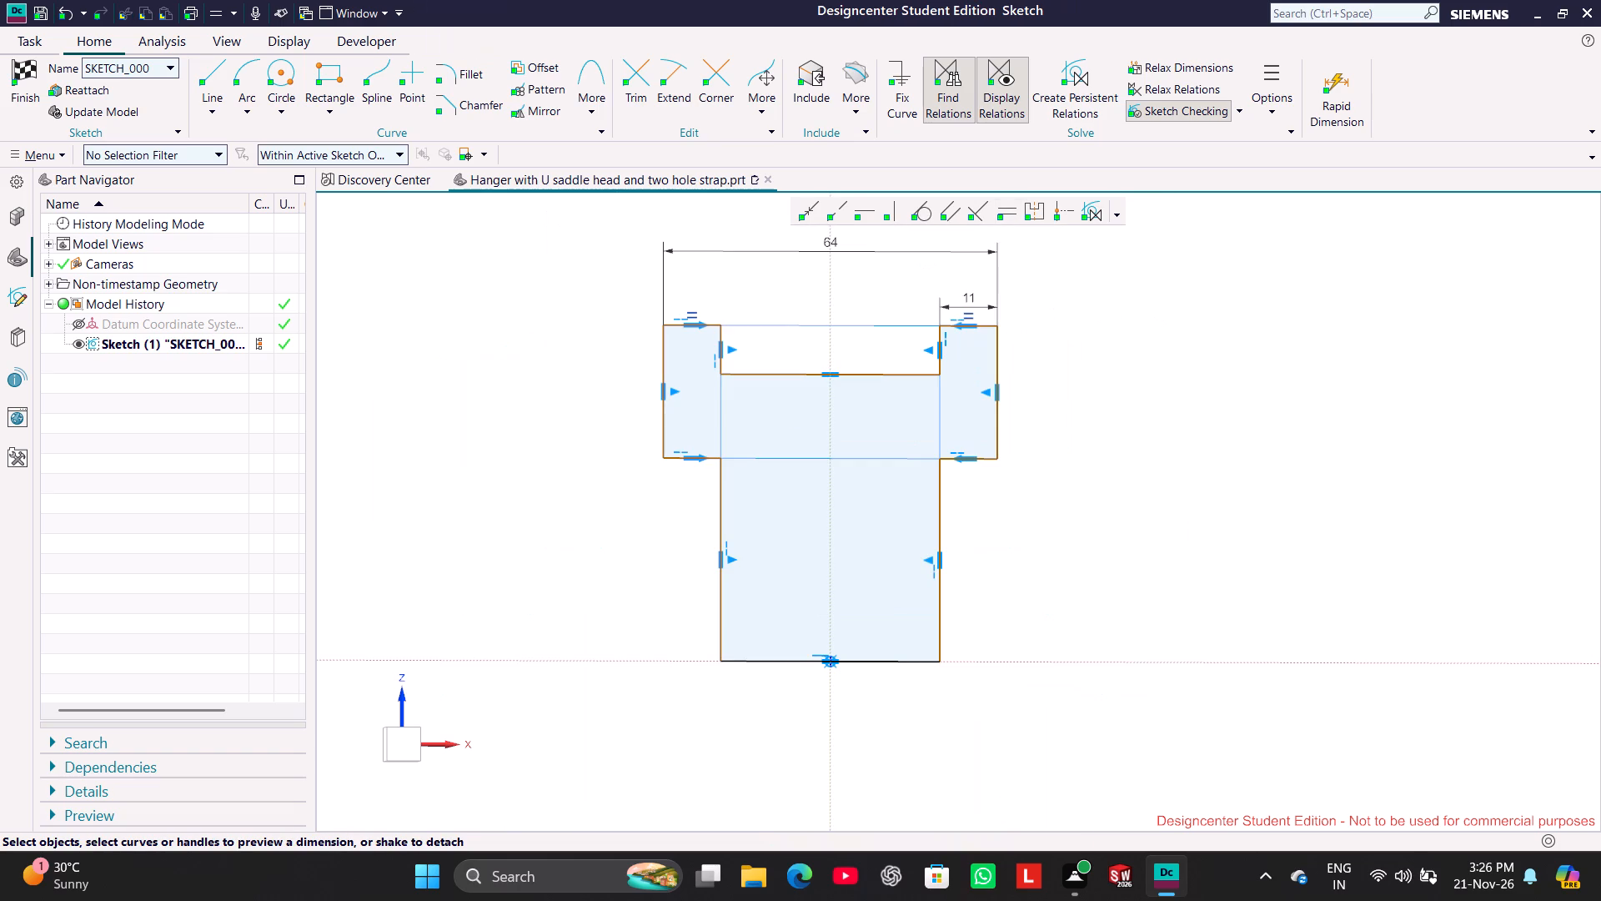
Dimension the outer vertical side of the left arm and set its height to 35.
click(660, 440)
double_click(635, 390)
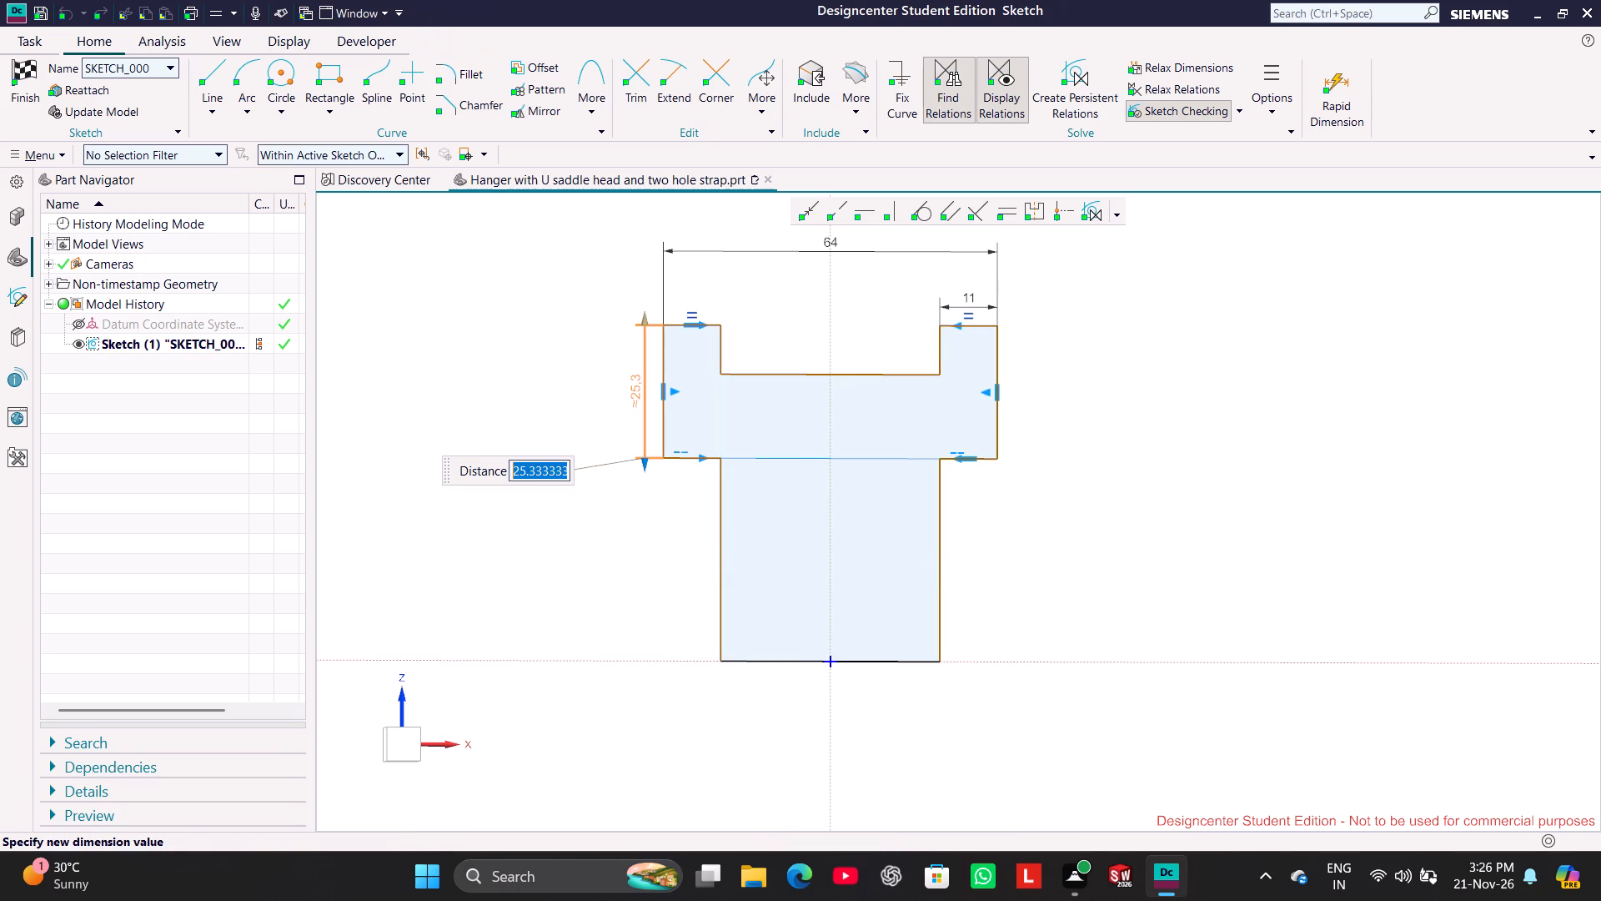
text(35)
key(Return)
click(1087, 380)
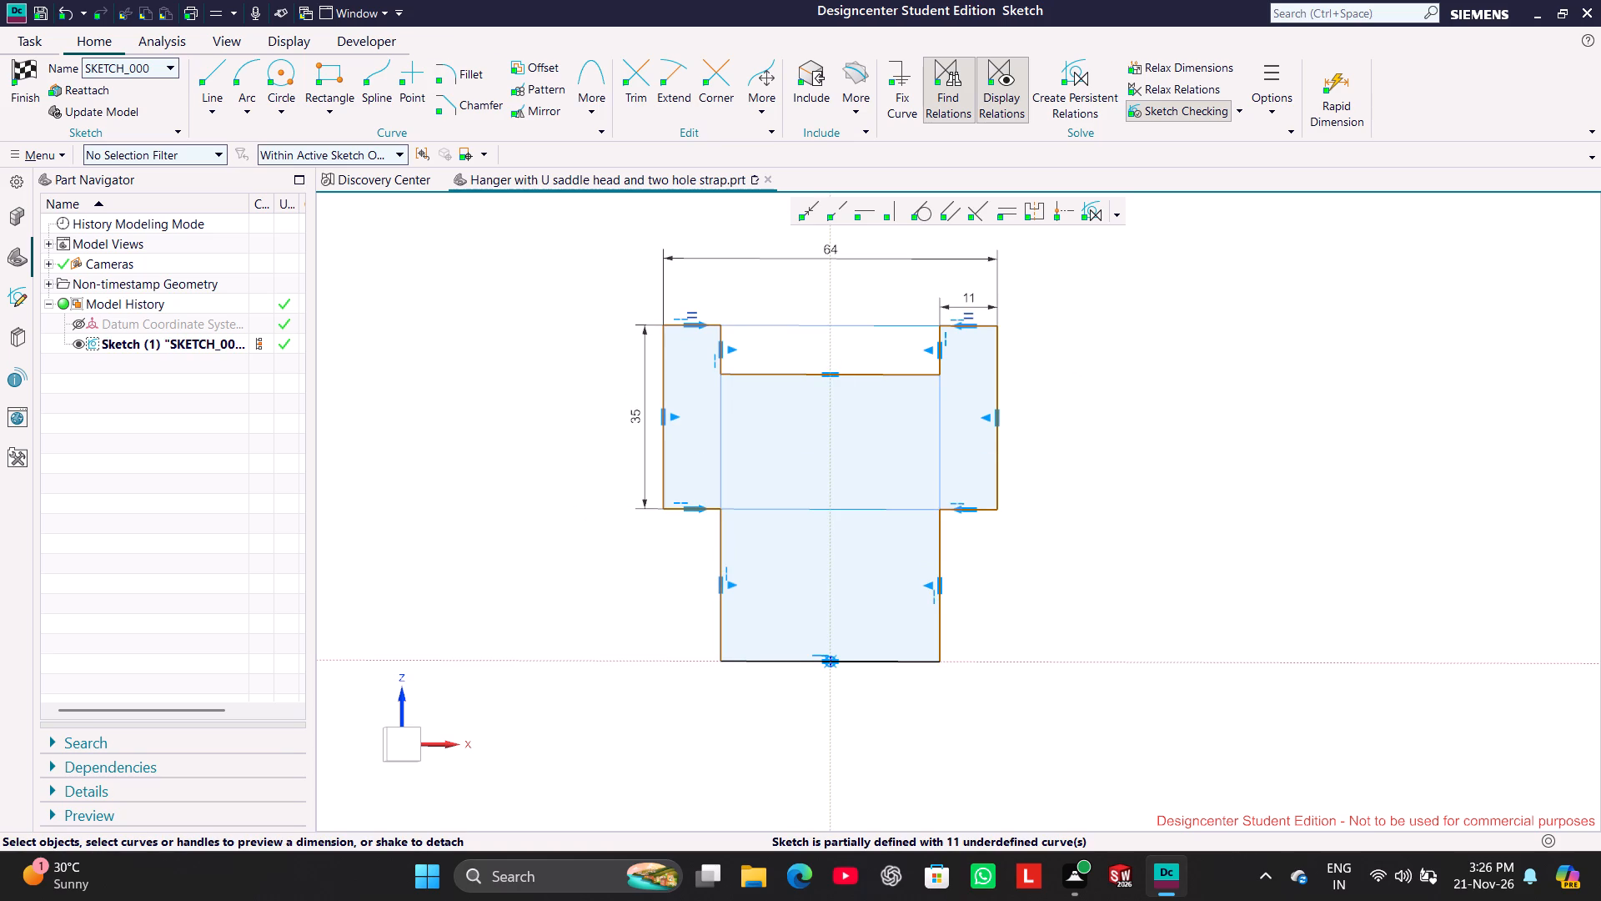
Dimension the right vertical side of the lower stem and set its length to 64.
click(941, 536)
double_click(972, 581)
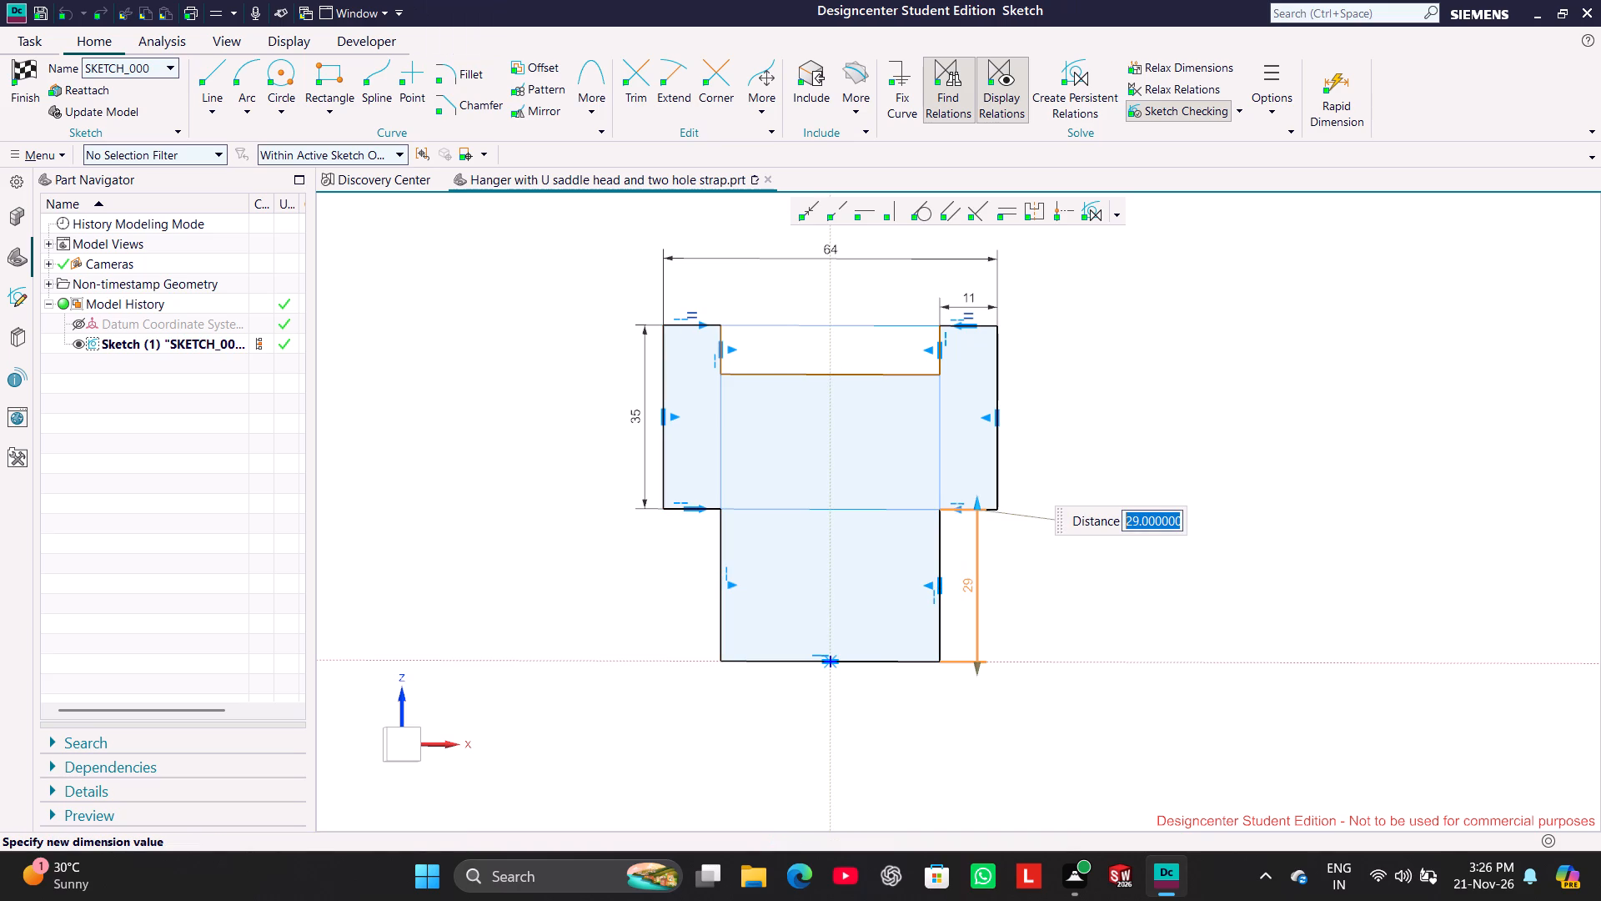
text(64)
key(Return)
click(1102, 501)
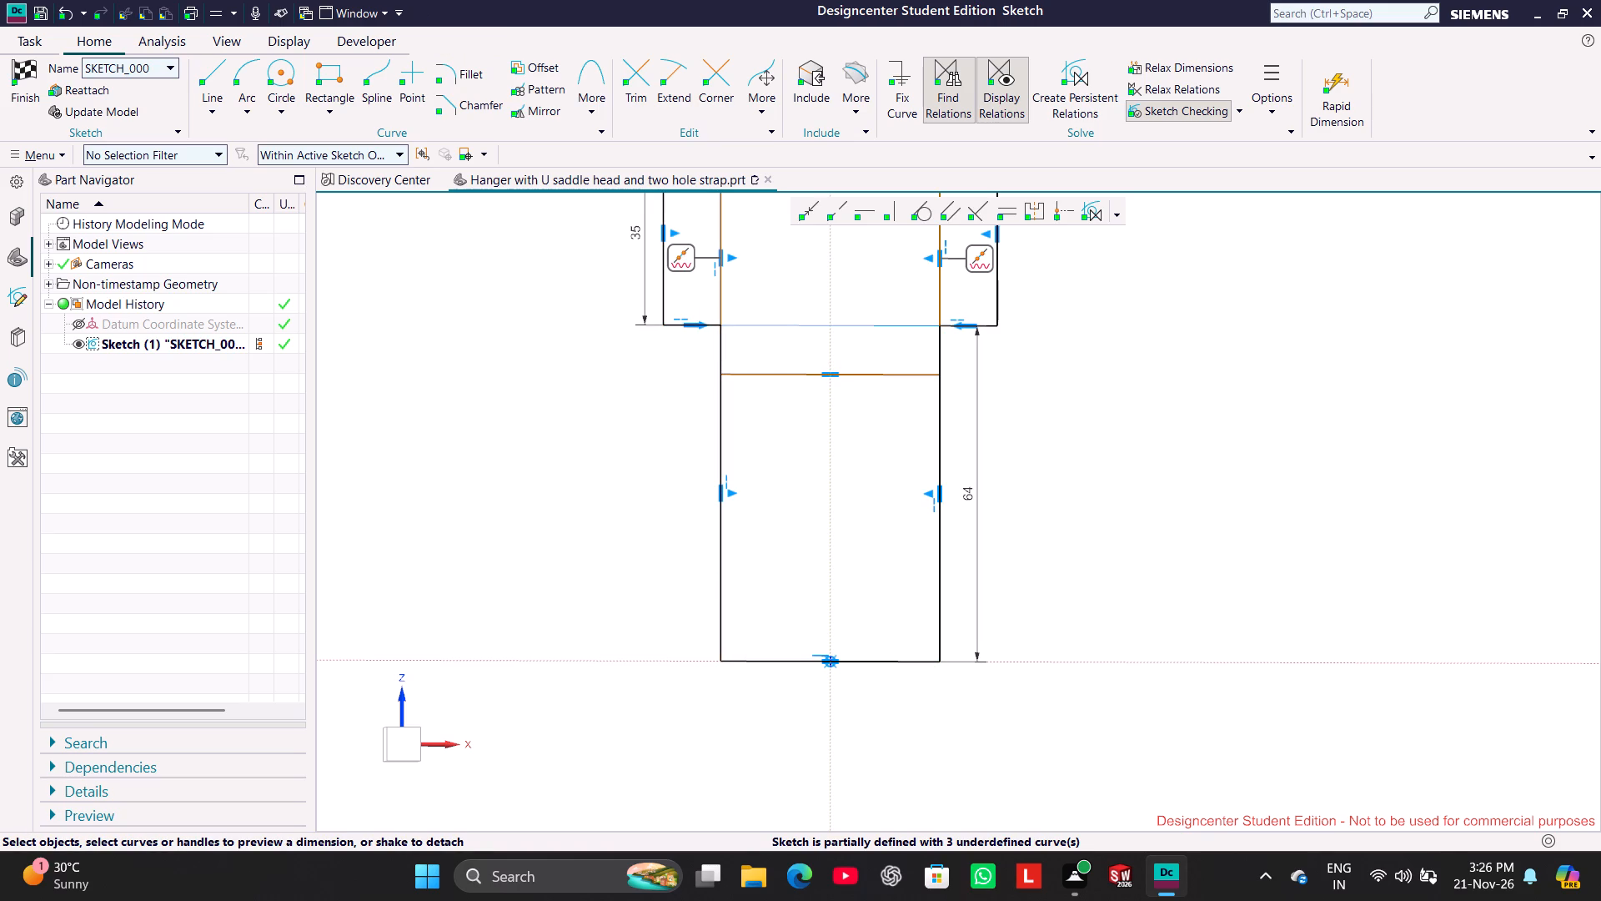
shift+middle_drag(1218, 369, 1279, 531)
shift+scroll(1225, 489, down, 2)
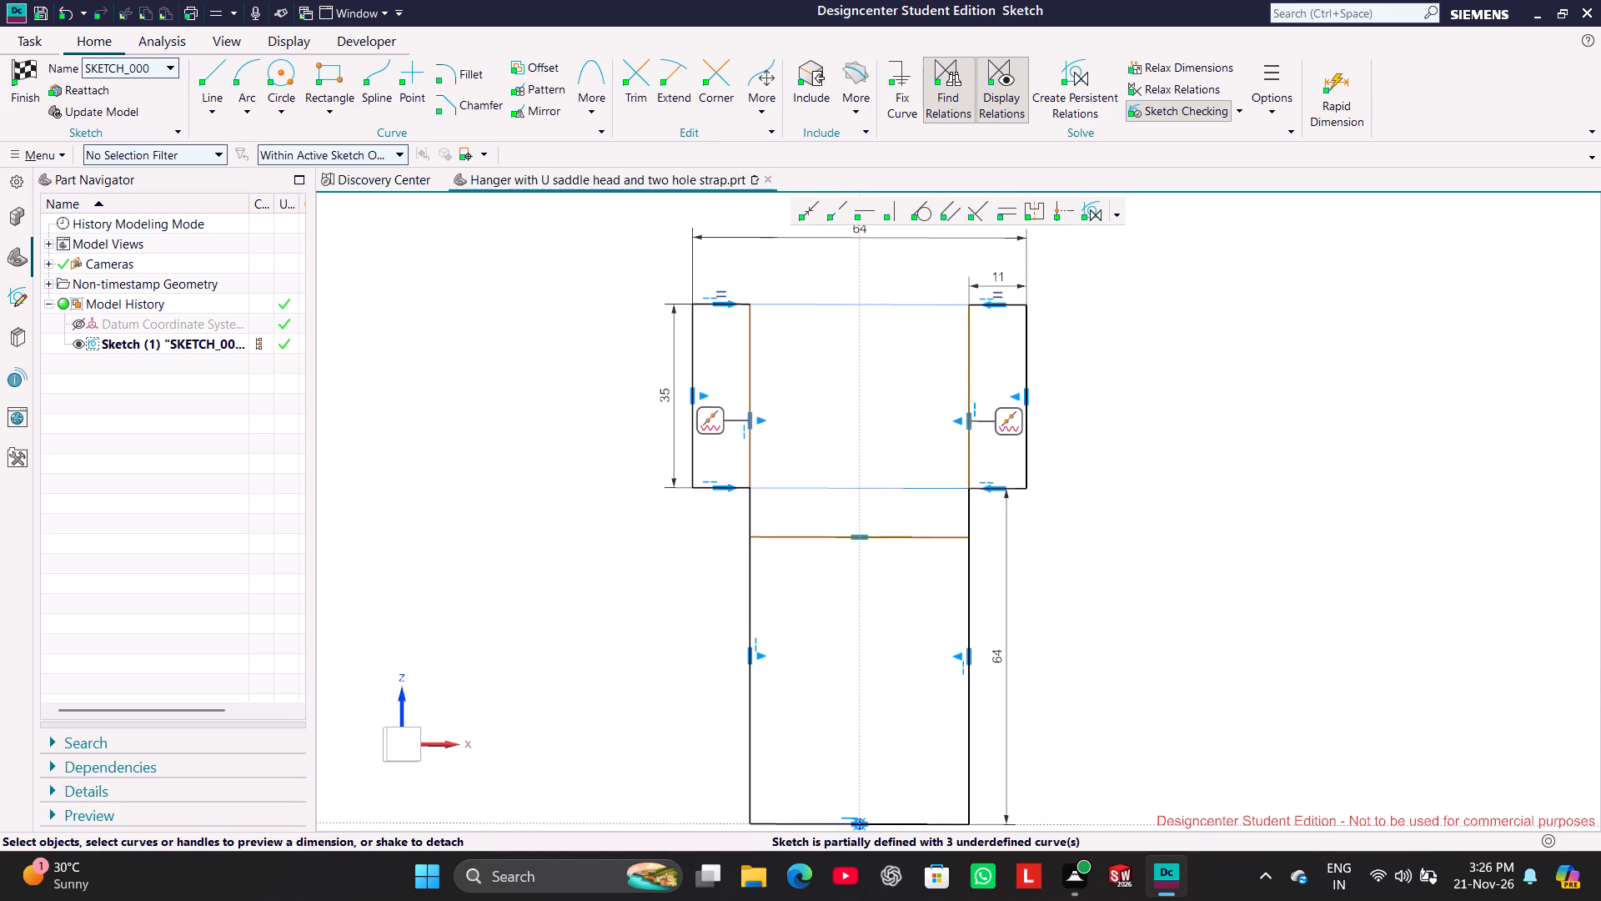
Turn off Sketch Checking for the profile sketch.
scroll(1183, 456, down, 2)
middle_drag(1286, 430, 1270, 437)
shift+middle_drag(1270, 437, 1247, 440)
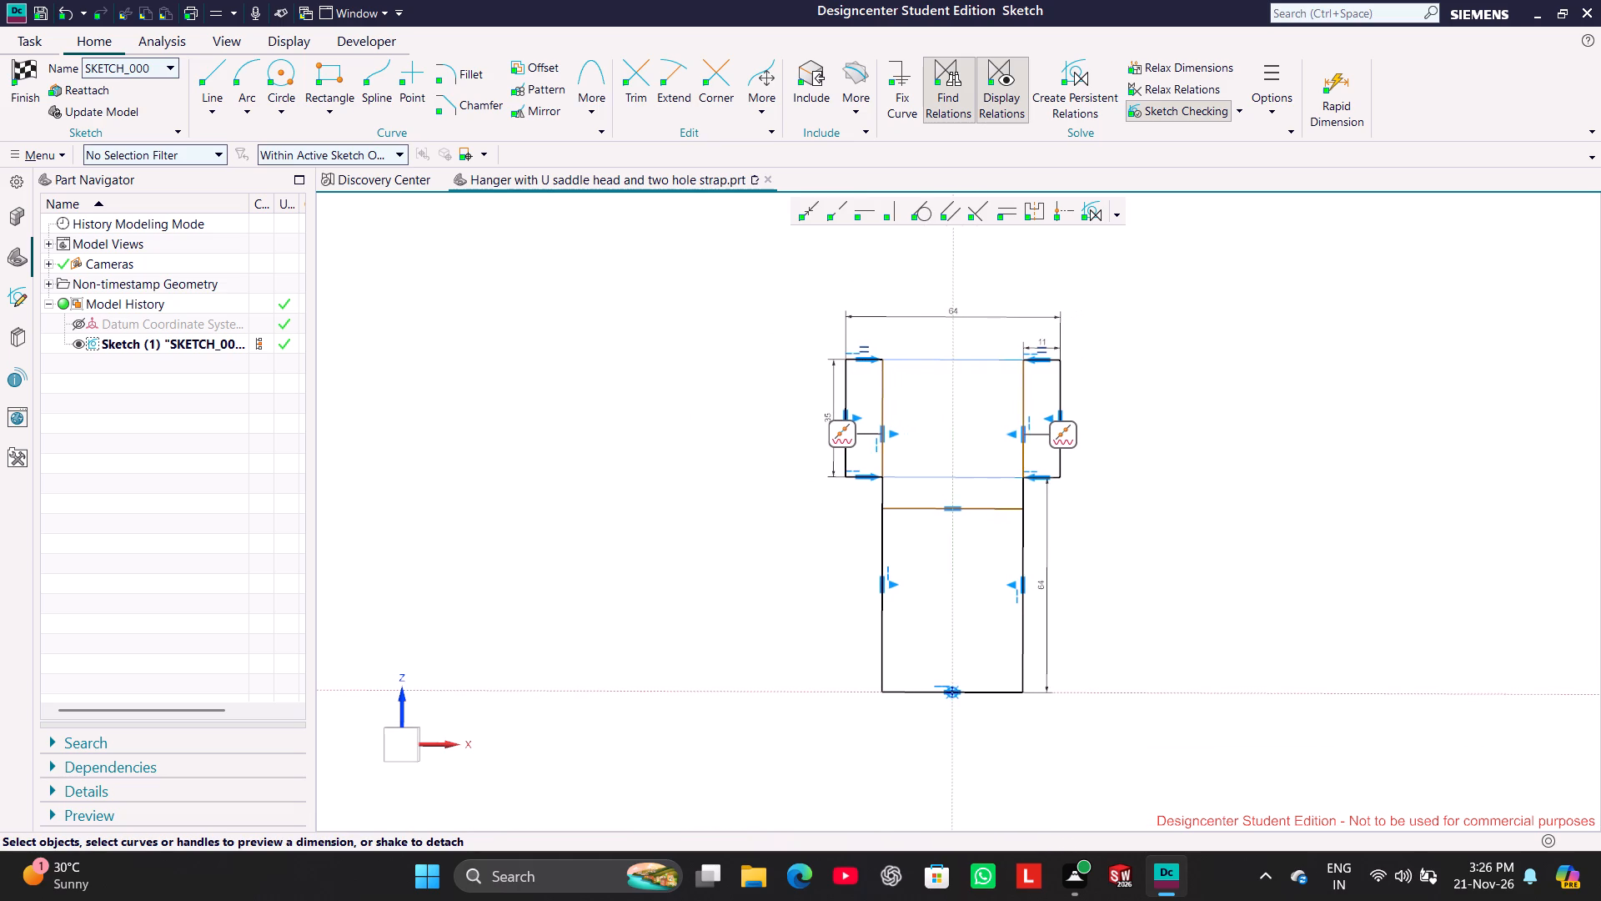
shift+middle_drag(1247, 440, 1193, 441)
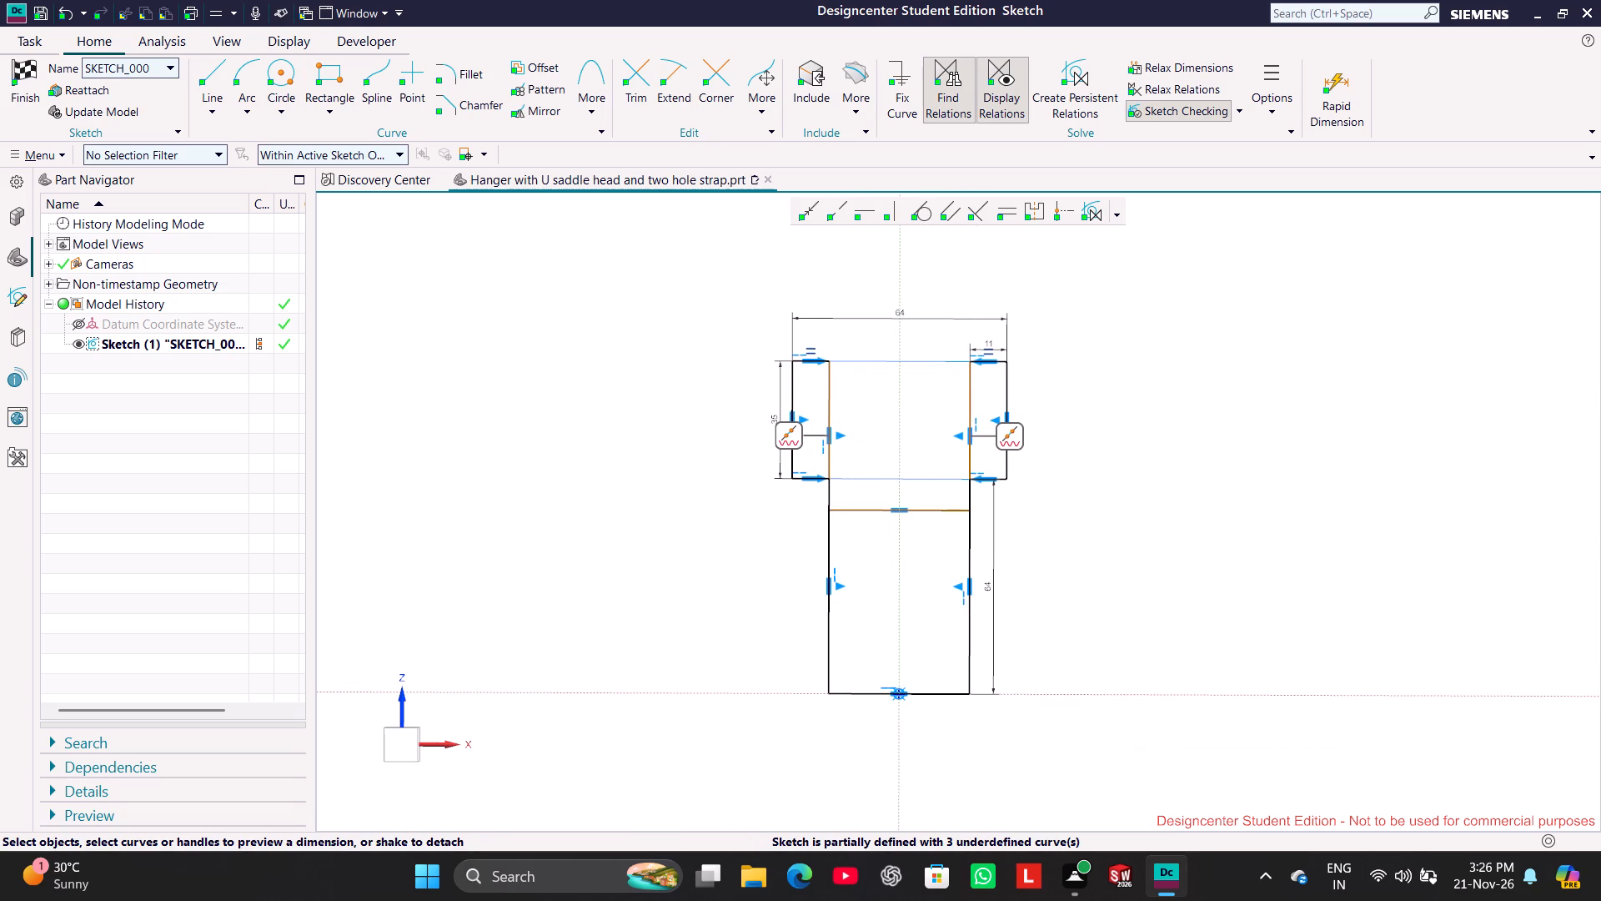
click(409, 742)
scroll(1183, 453, up, 1)
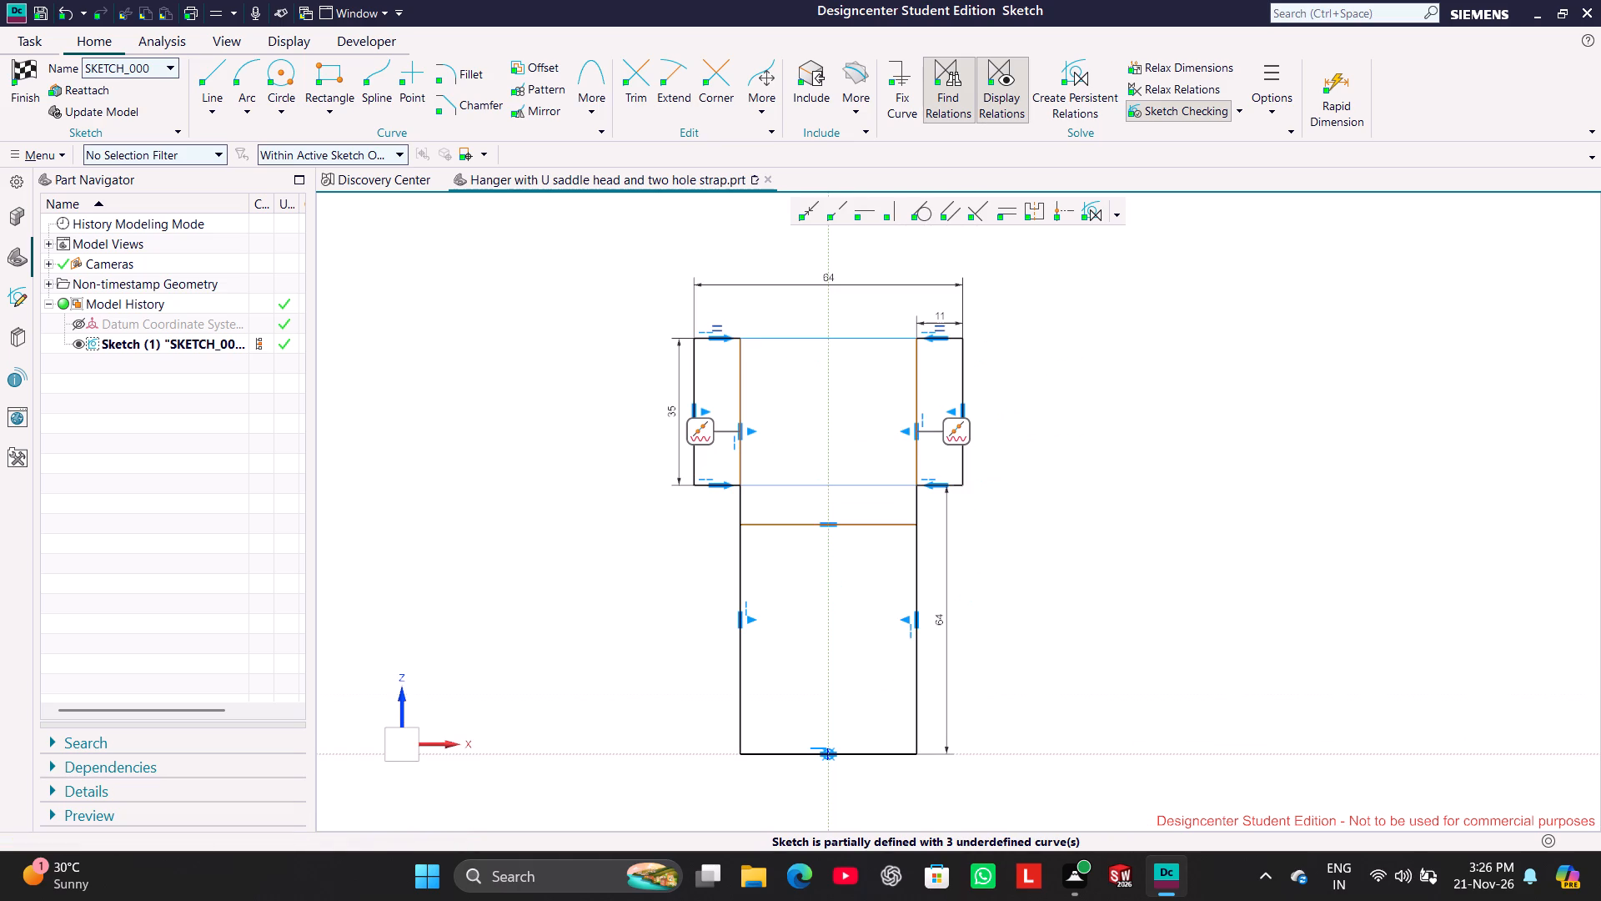
click(1176, 113)
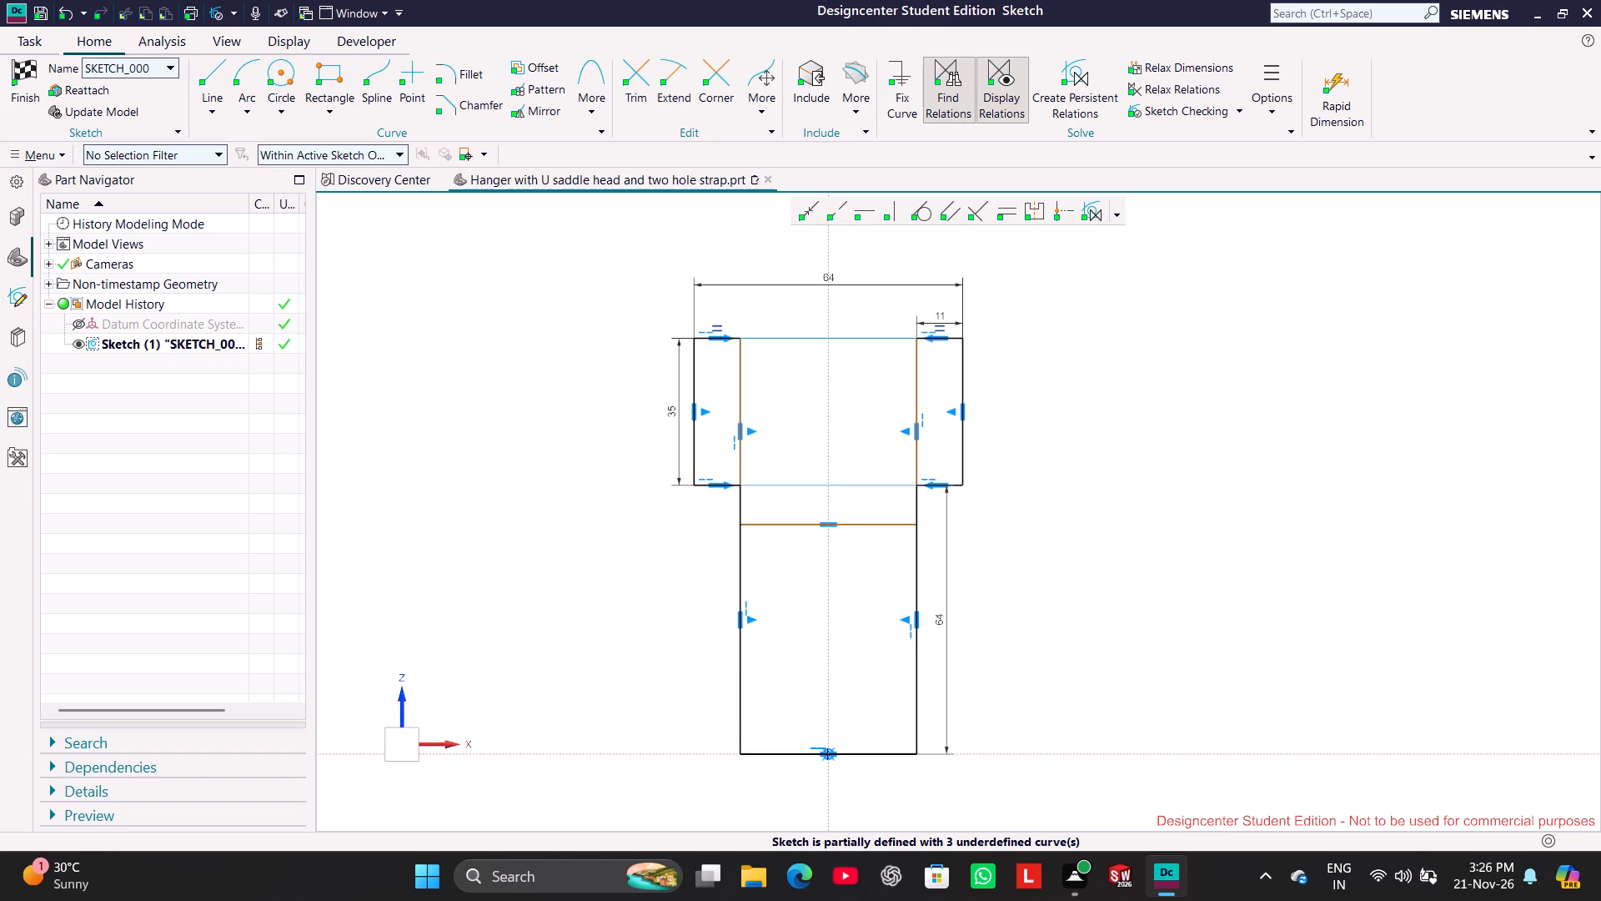
Move the horizontal line across the upper stem up between the two arms, about 23 mm above the arms' bottom edges.
drag(920, 359, 1048, 350)
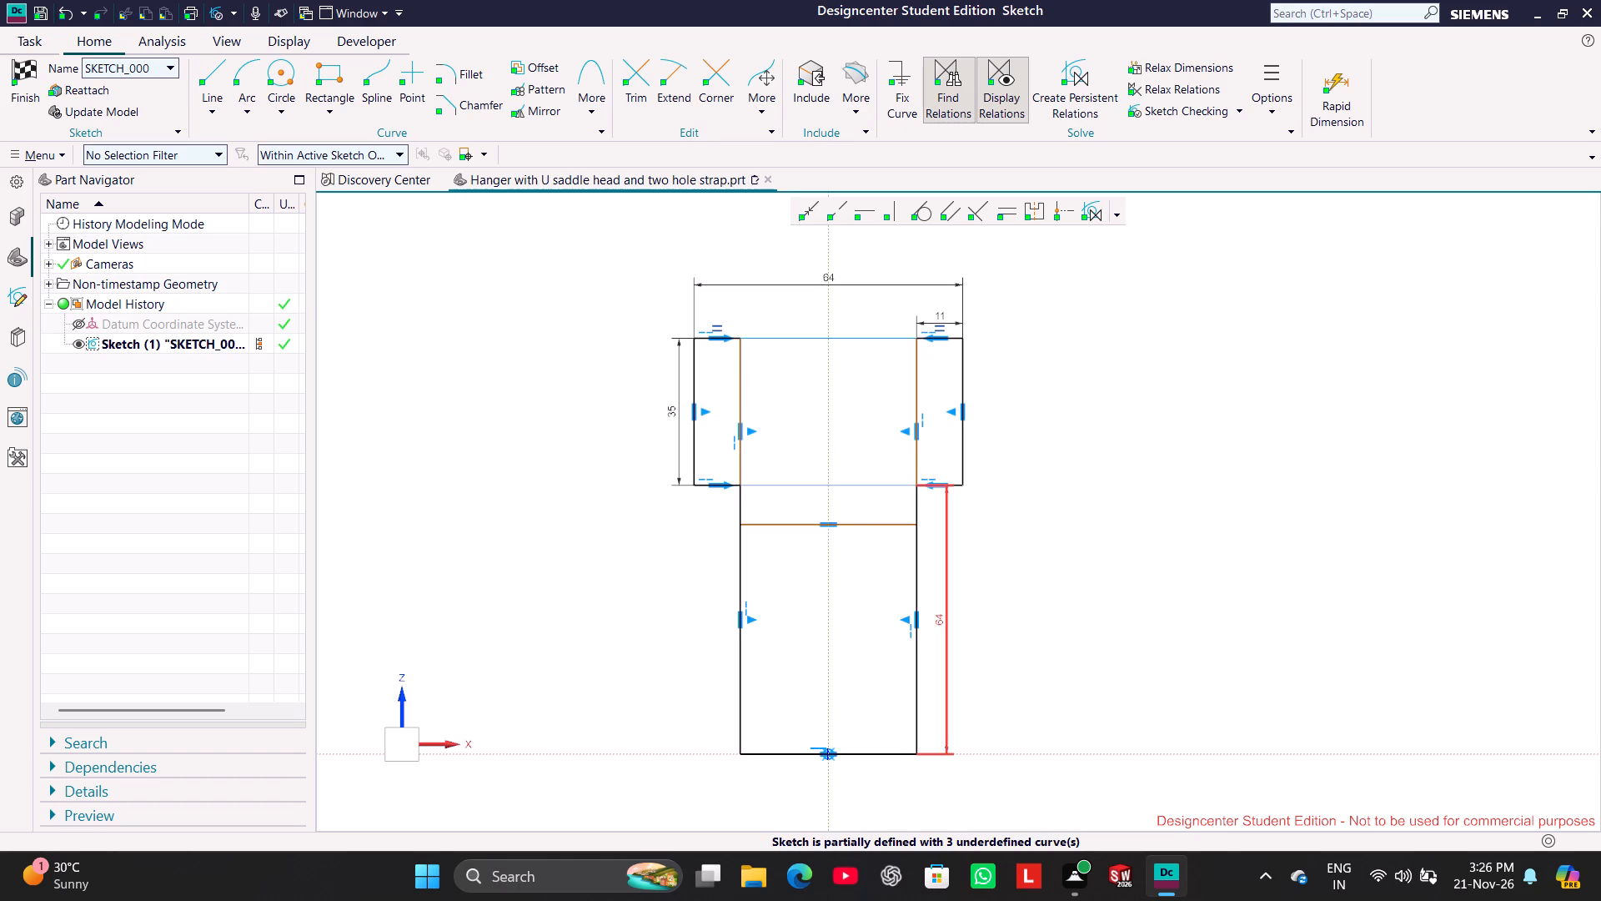
drag(911, 503, 861, 508)
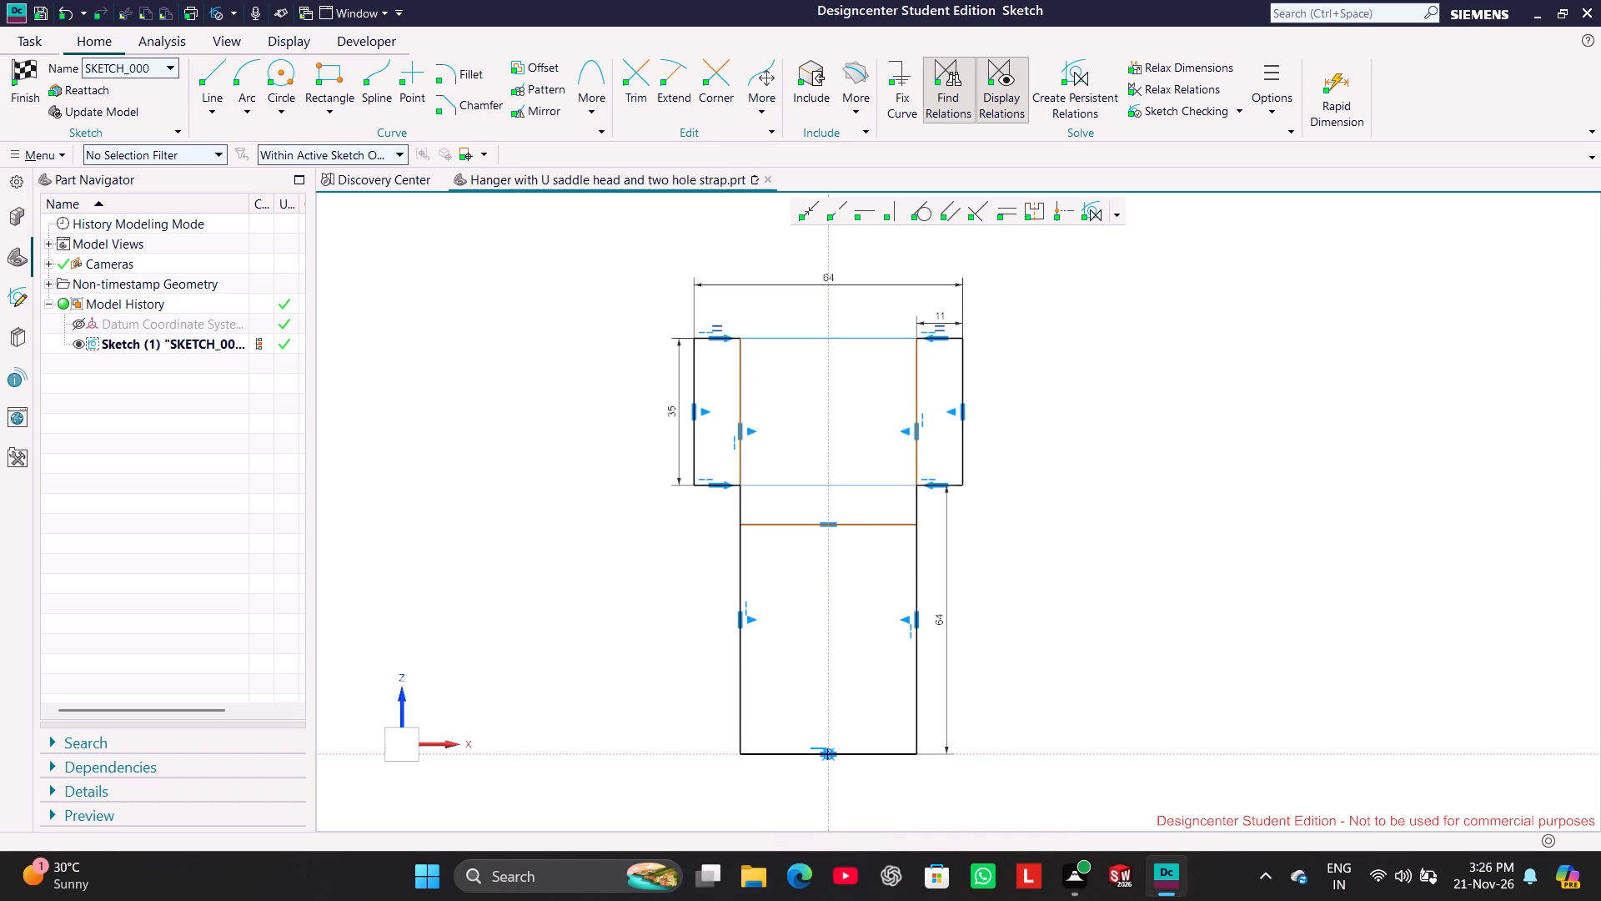
drag(848, 522, 846, 384)
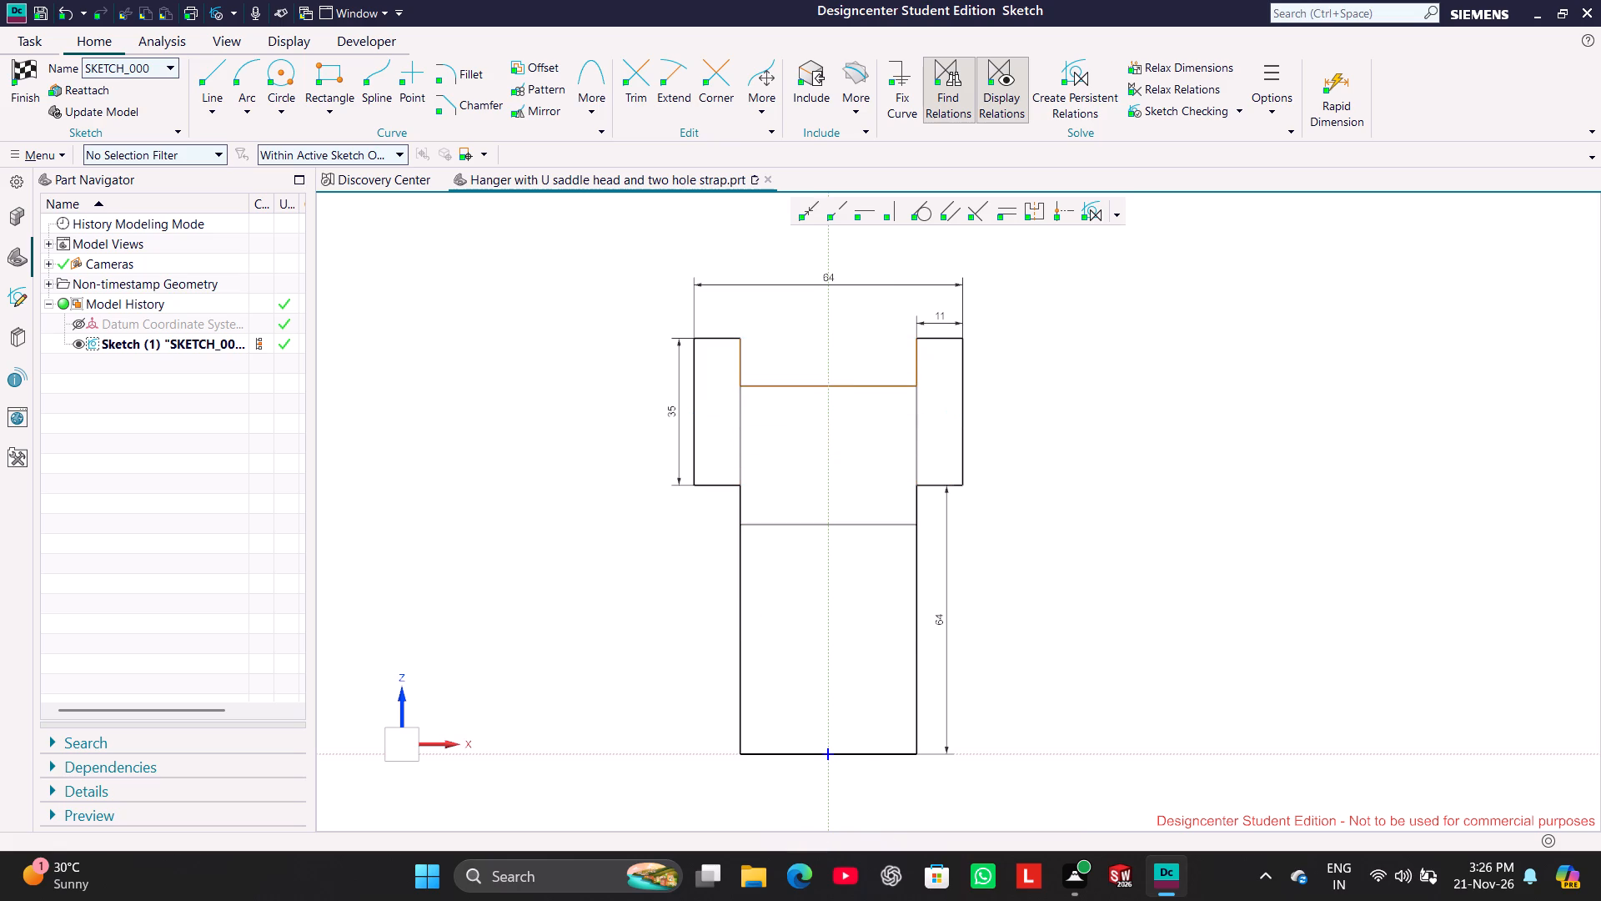
drag(846, 384, 846, 385)
click(1167, 461)
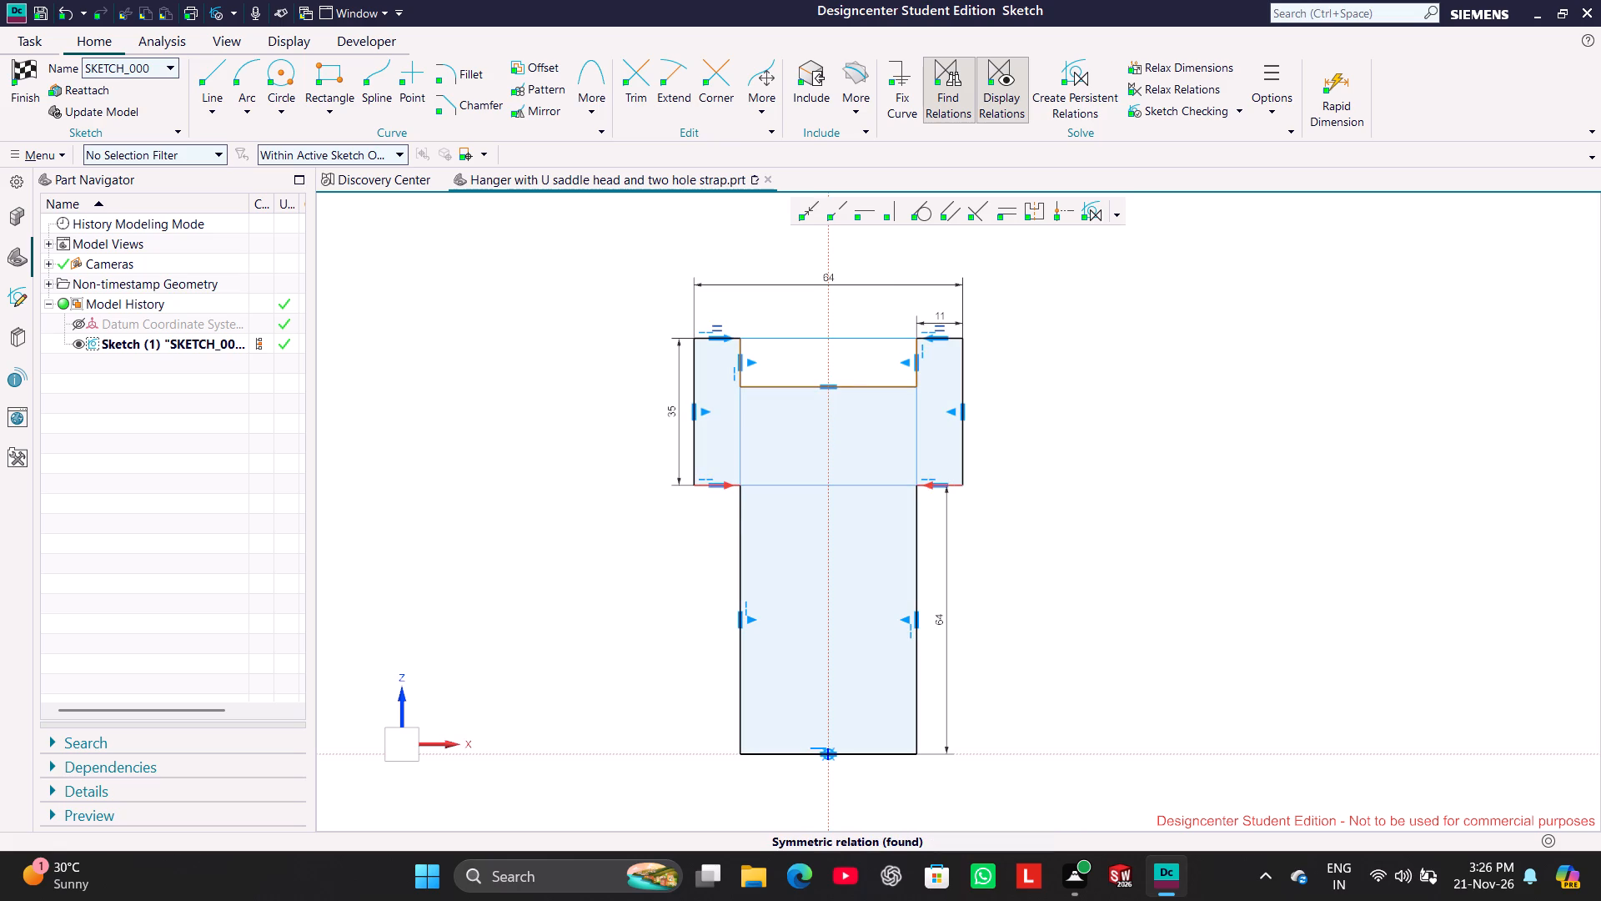
Dimension the height from the left arm's bottom edge to the slot floor, place it beside the left arm, and set it to 18.
scroll(764, 487, up, 5)
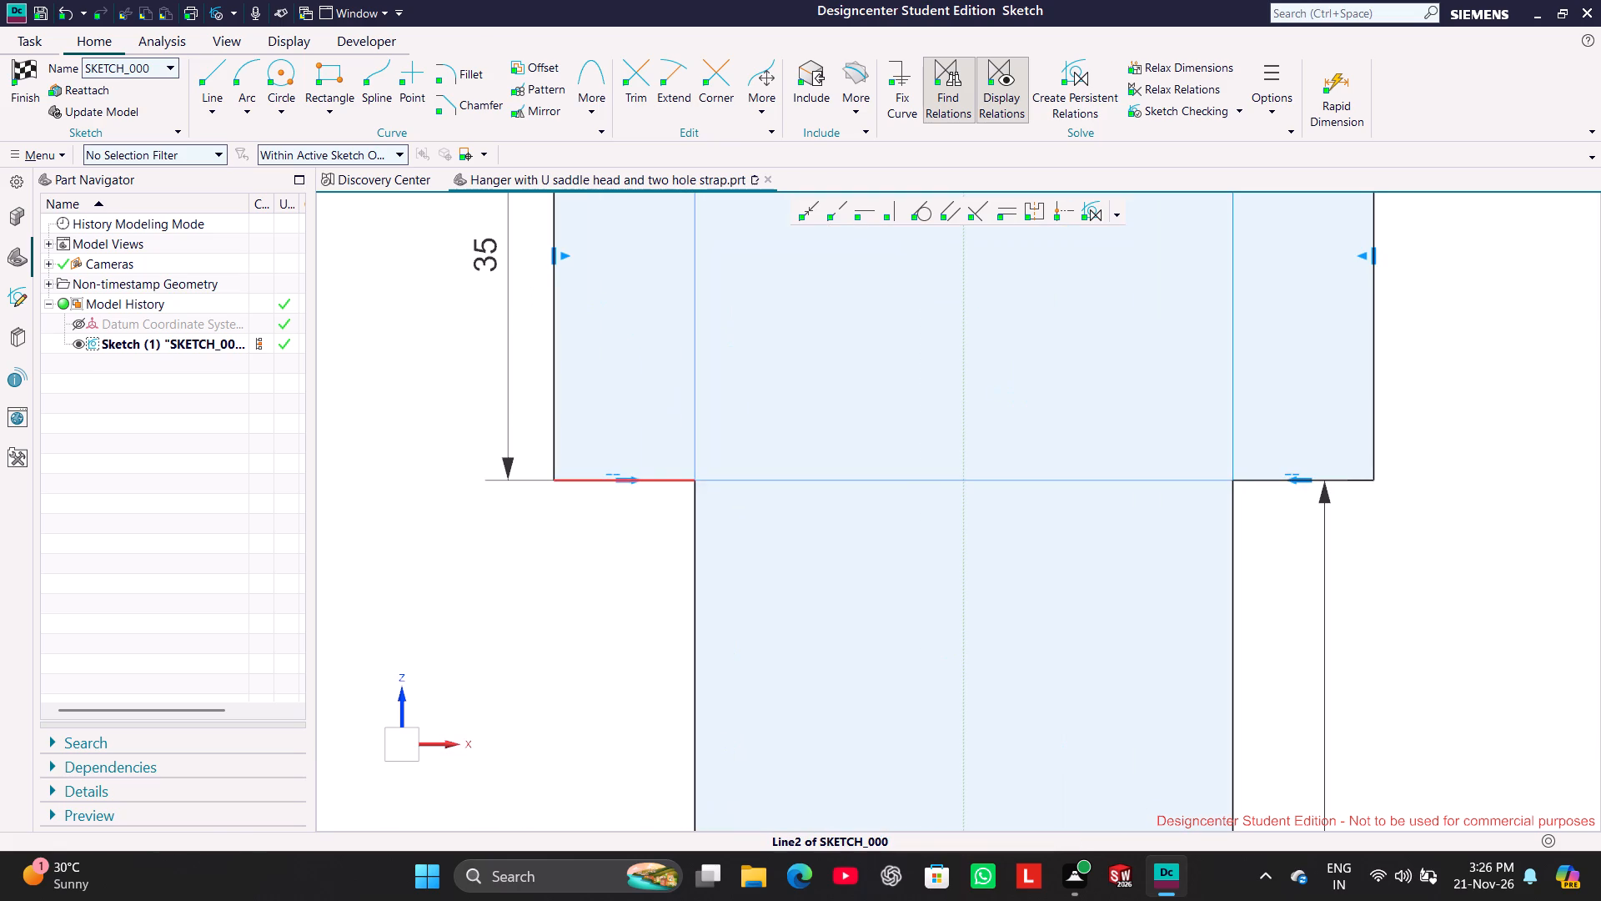
click(675, 482)
scroll(791, 327, down, 5)
click(836, 278)
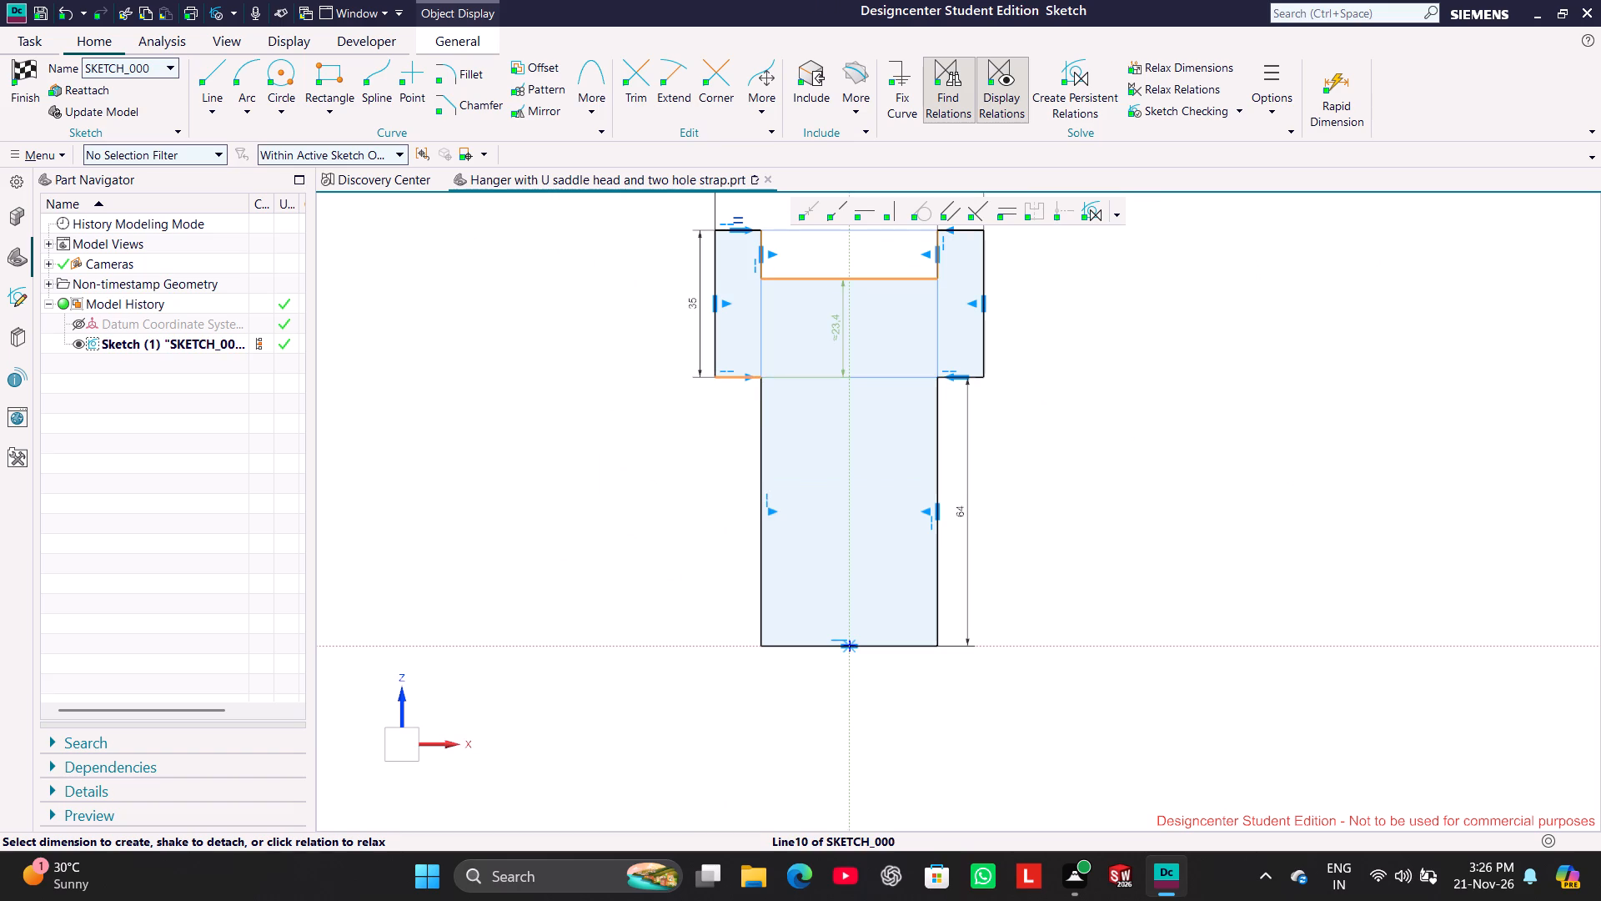
drag(834, 334, 640, 355)
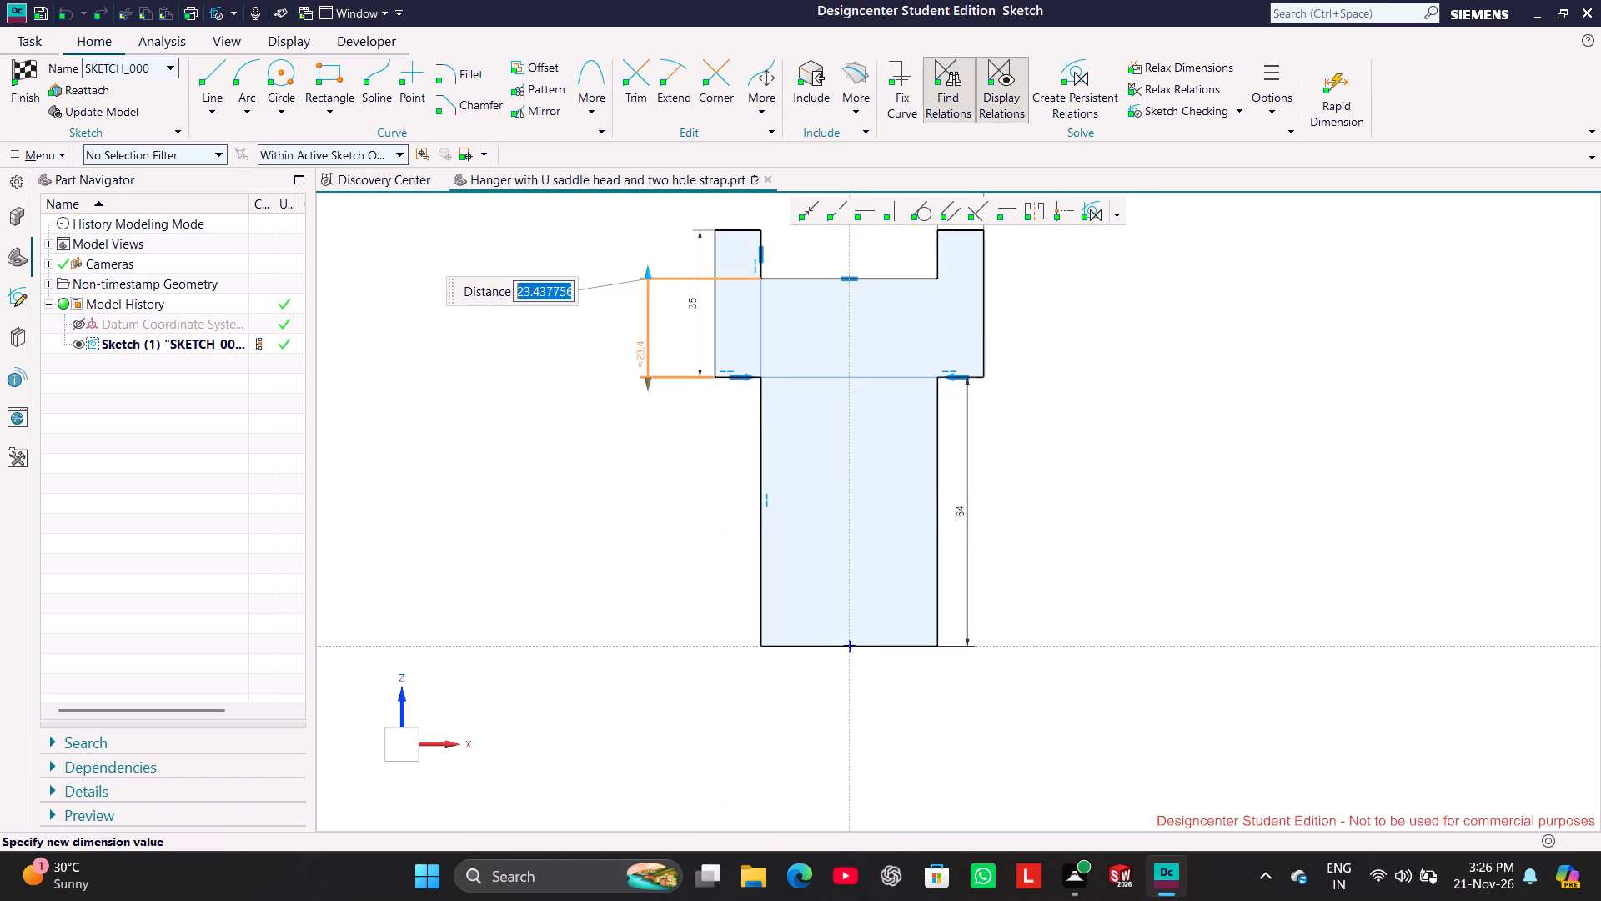
double_click(640, 346)
double_click(640, 345)
text(18)
key(Return)
click(641, 531)
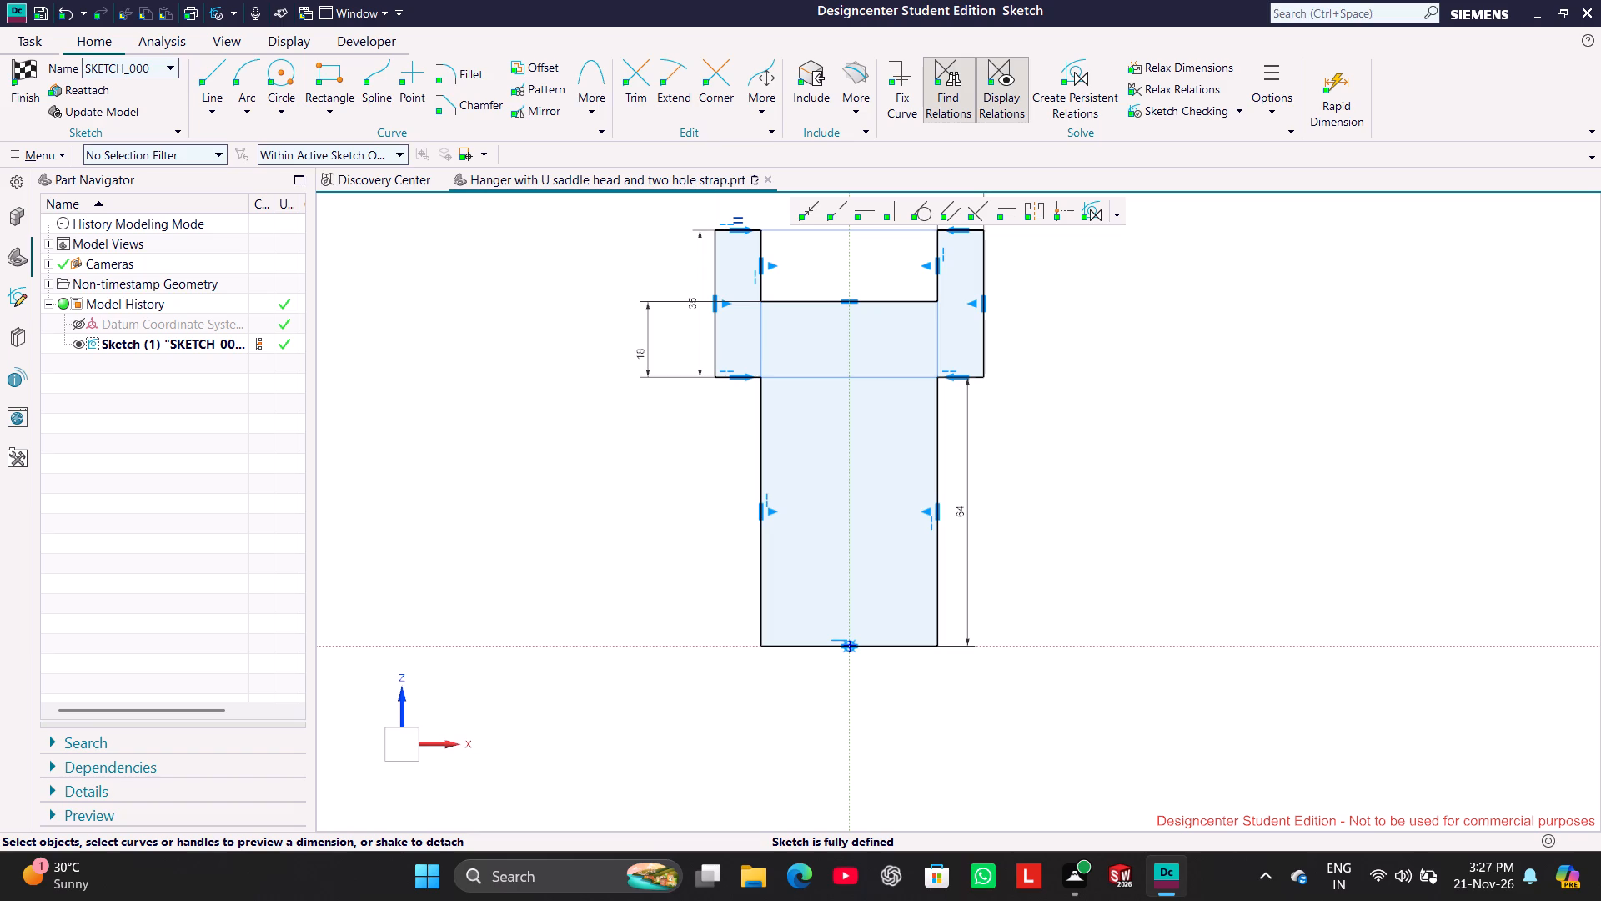
Draw a circle of 42 mm diameter centred on the midpoint of the stem's bottom edge, reaching its end corner.
shift+middle_drag(1095, 328, 1099, 400)
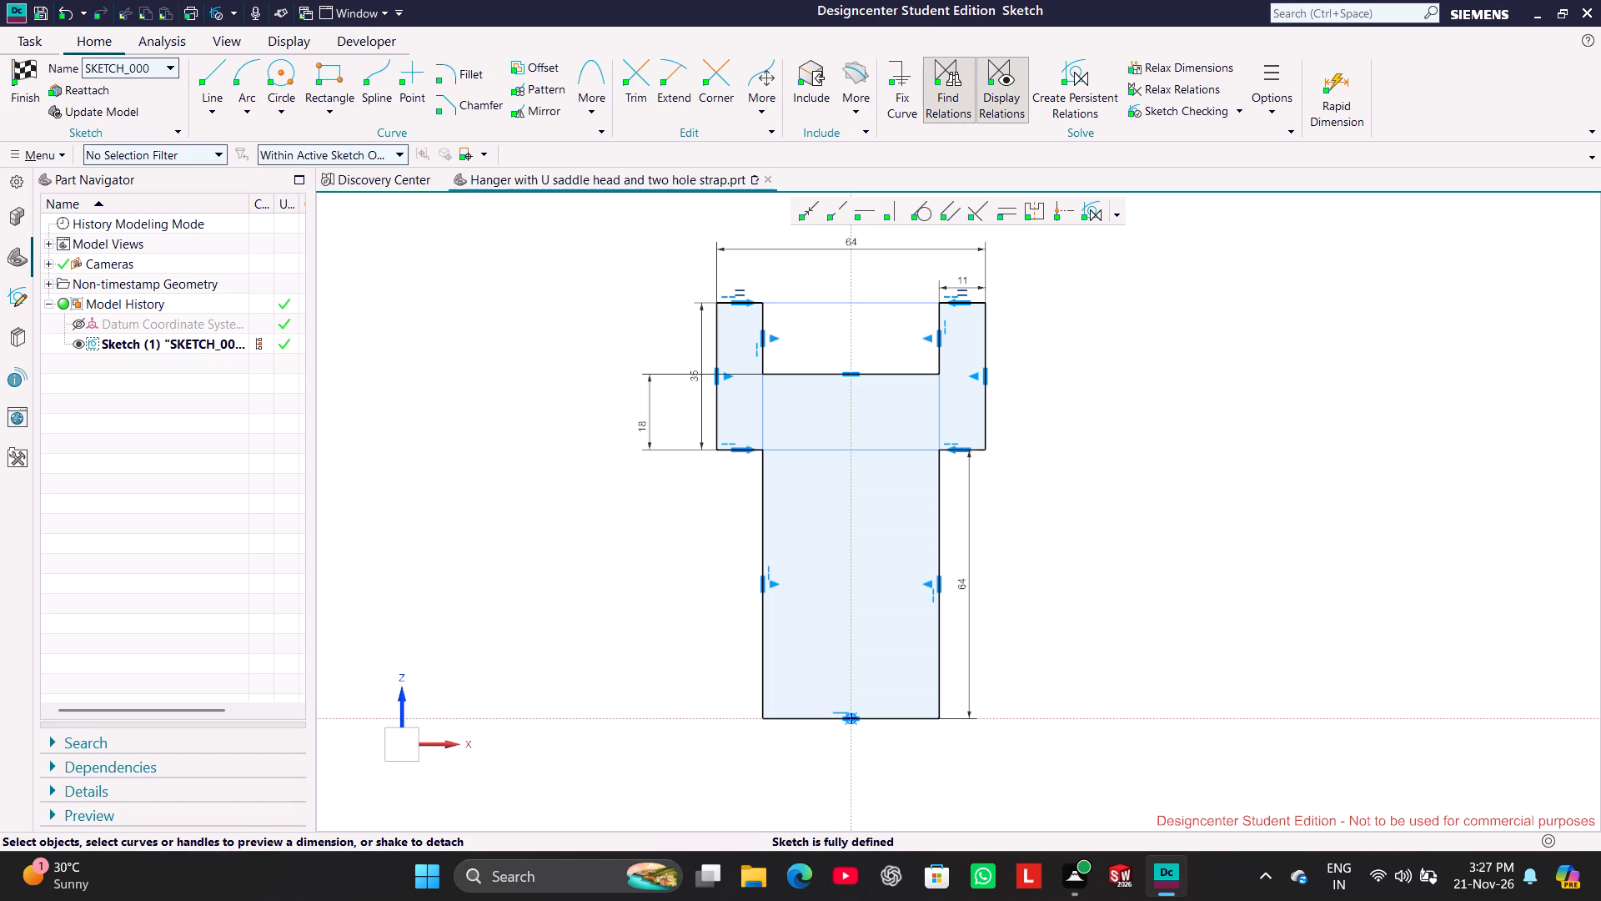
click(274, 63)
click(854, 717)
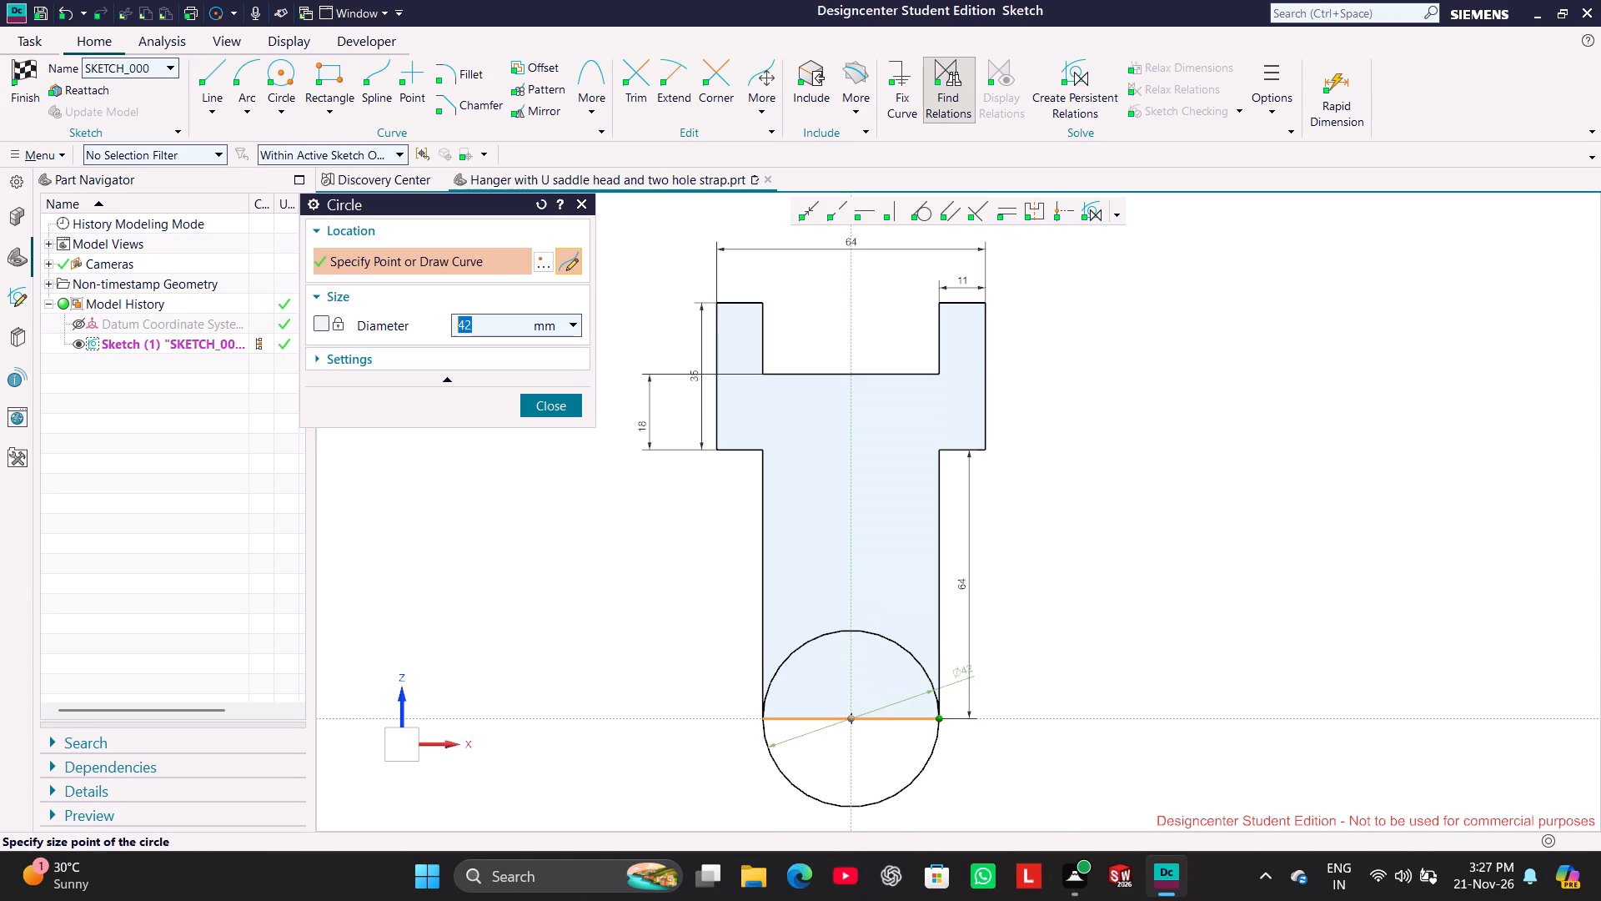
click(939, 732)
click(530, 410)
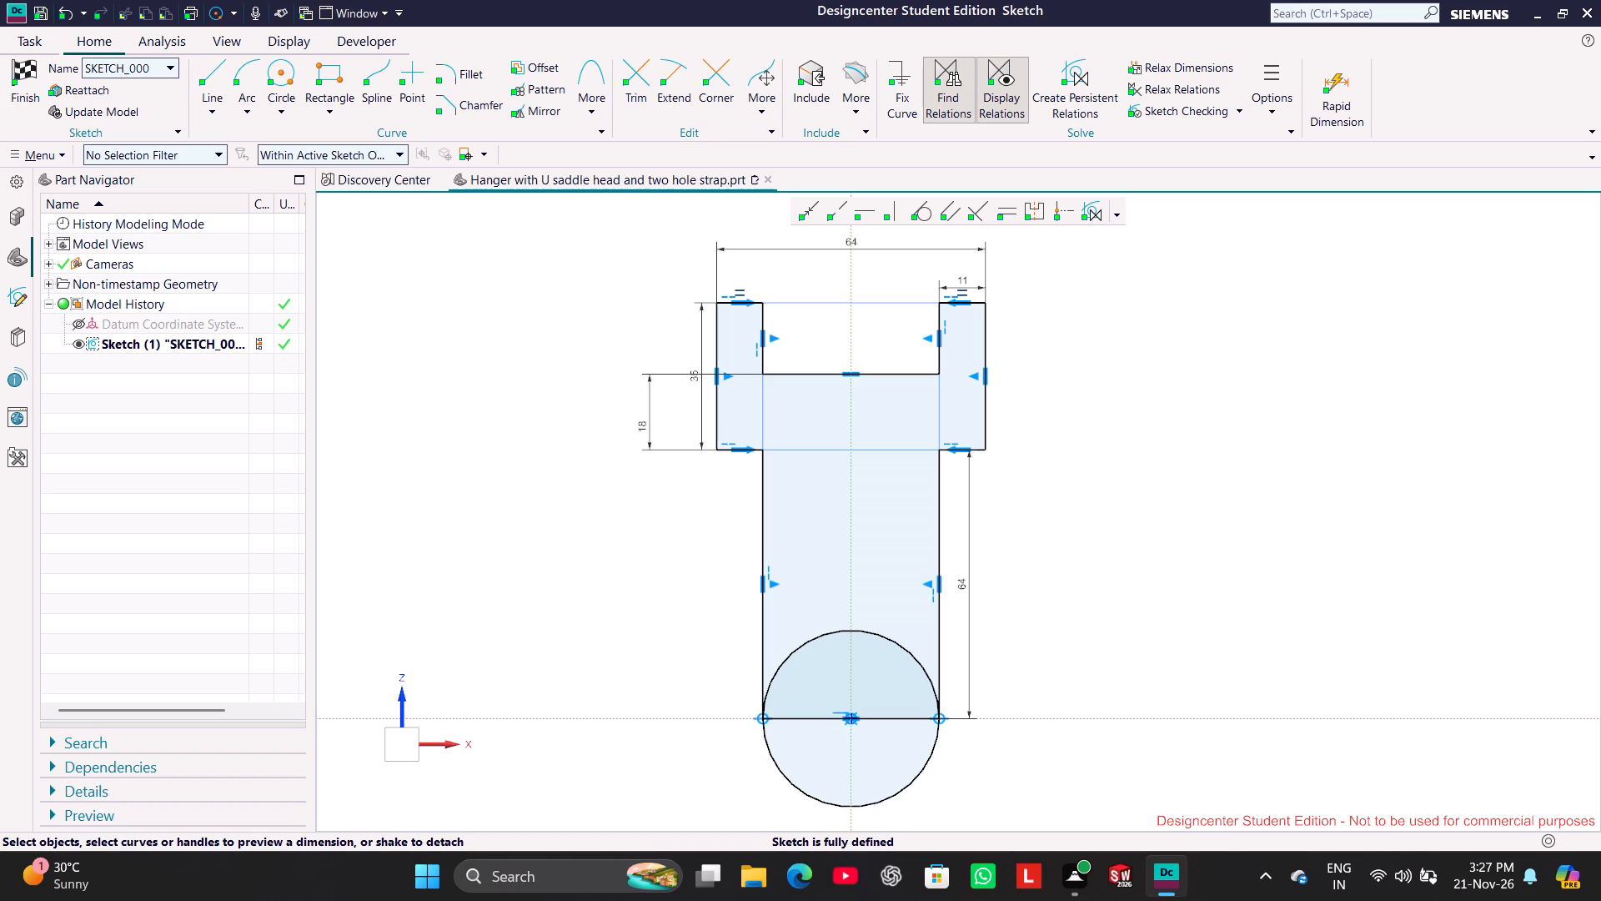
Relax the found collinear relations linking the slot's left and right sides to the stem's sides.
right_click(765, 418)
click(806, 399)
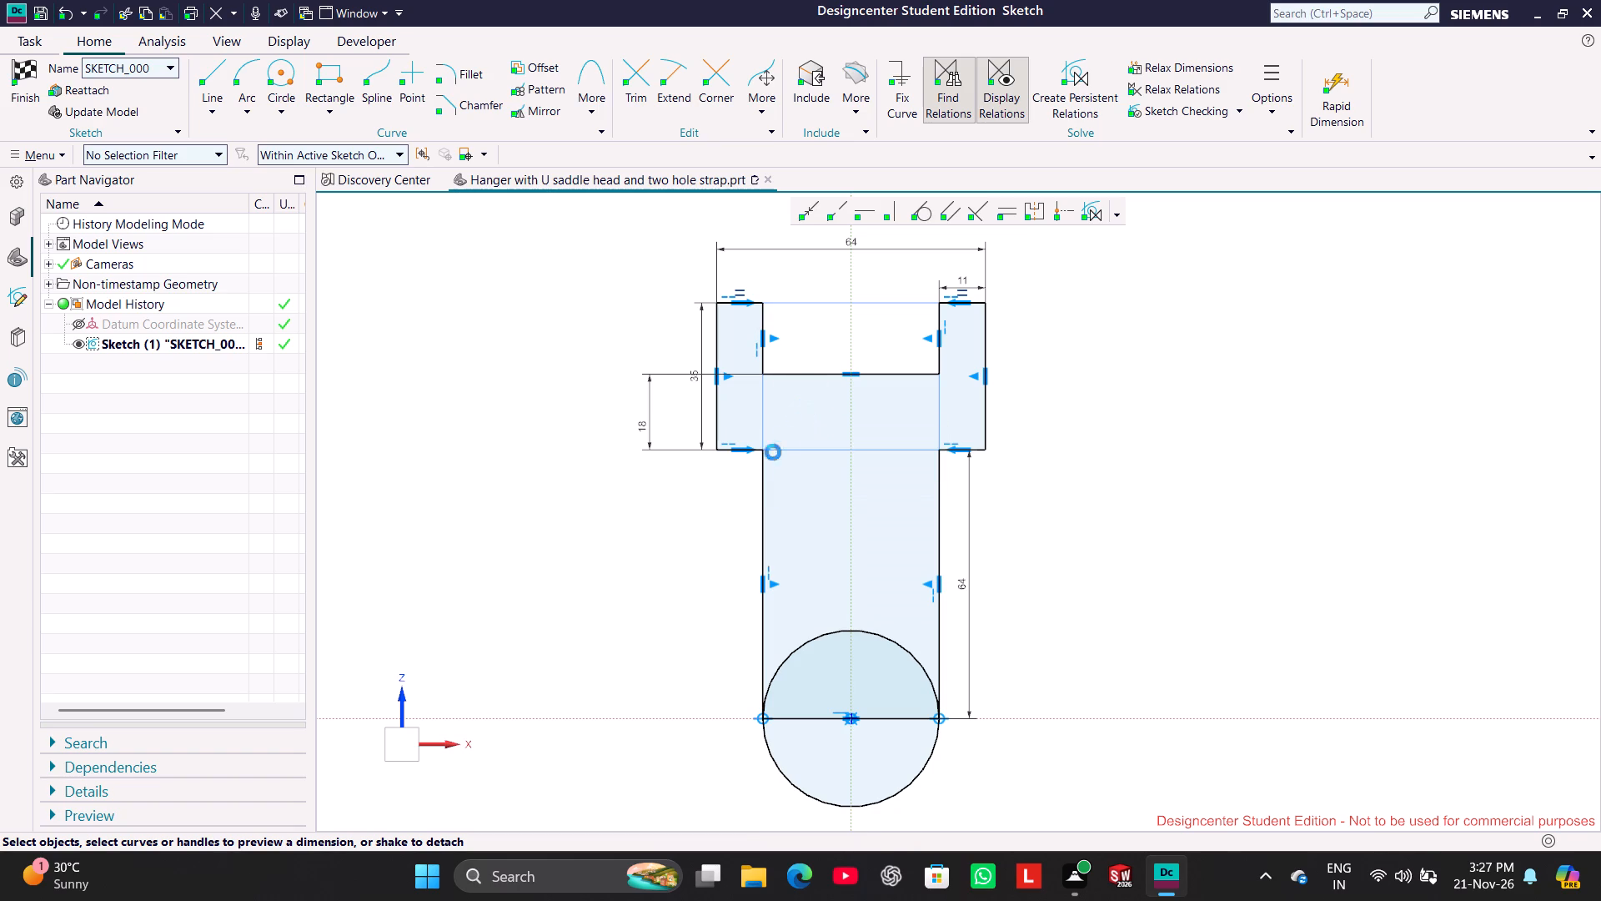
right_click(945, 417)
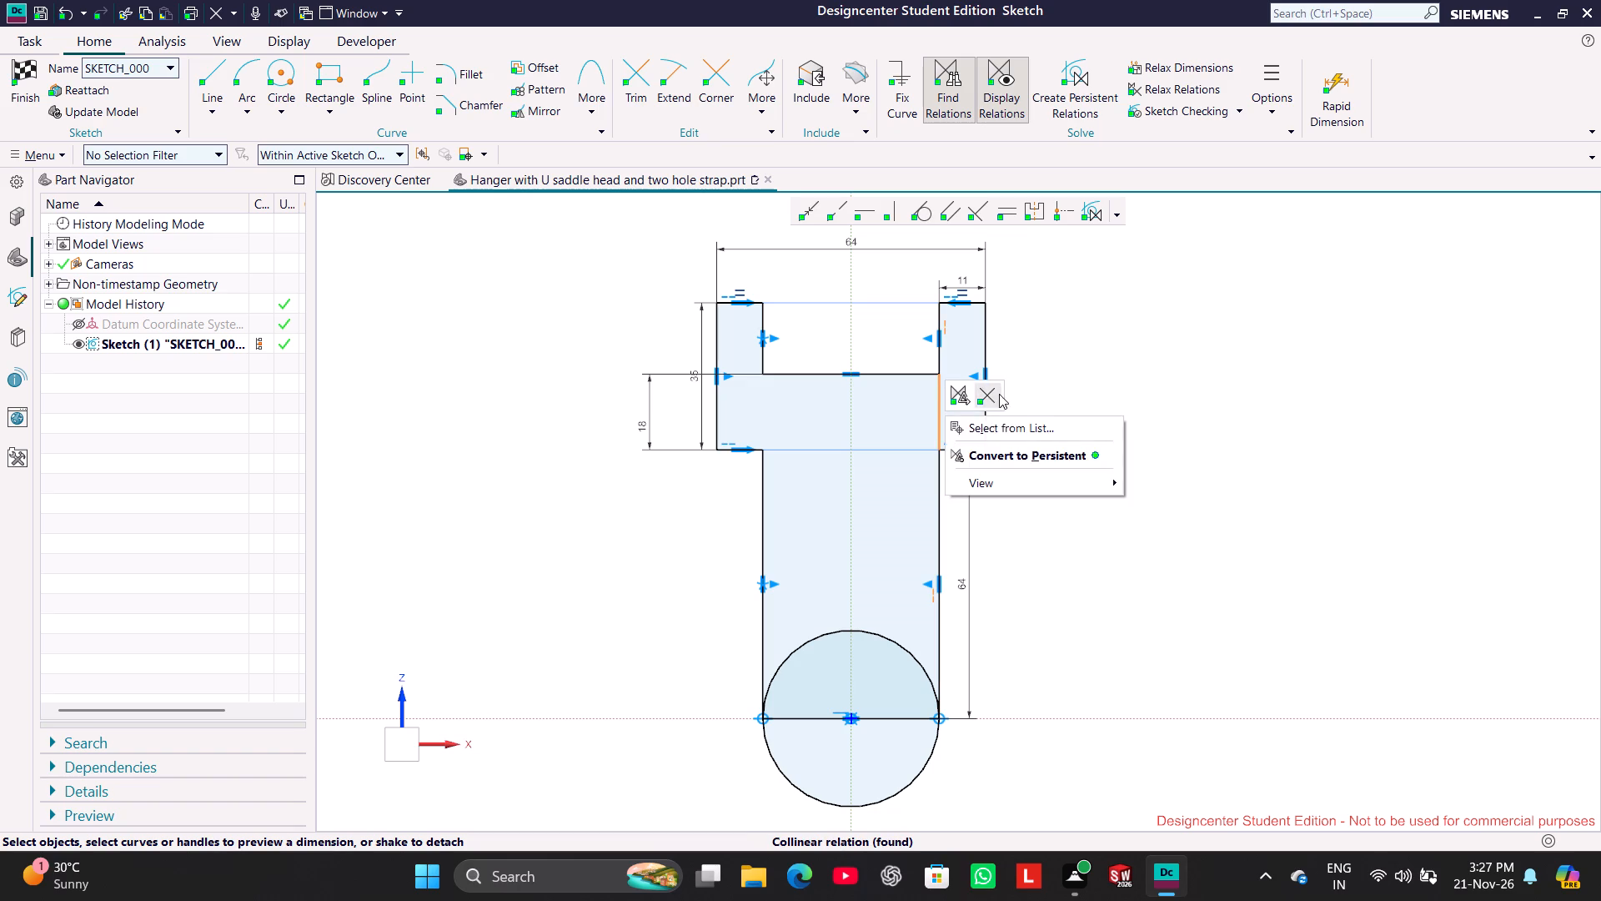
click(999, 394)
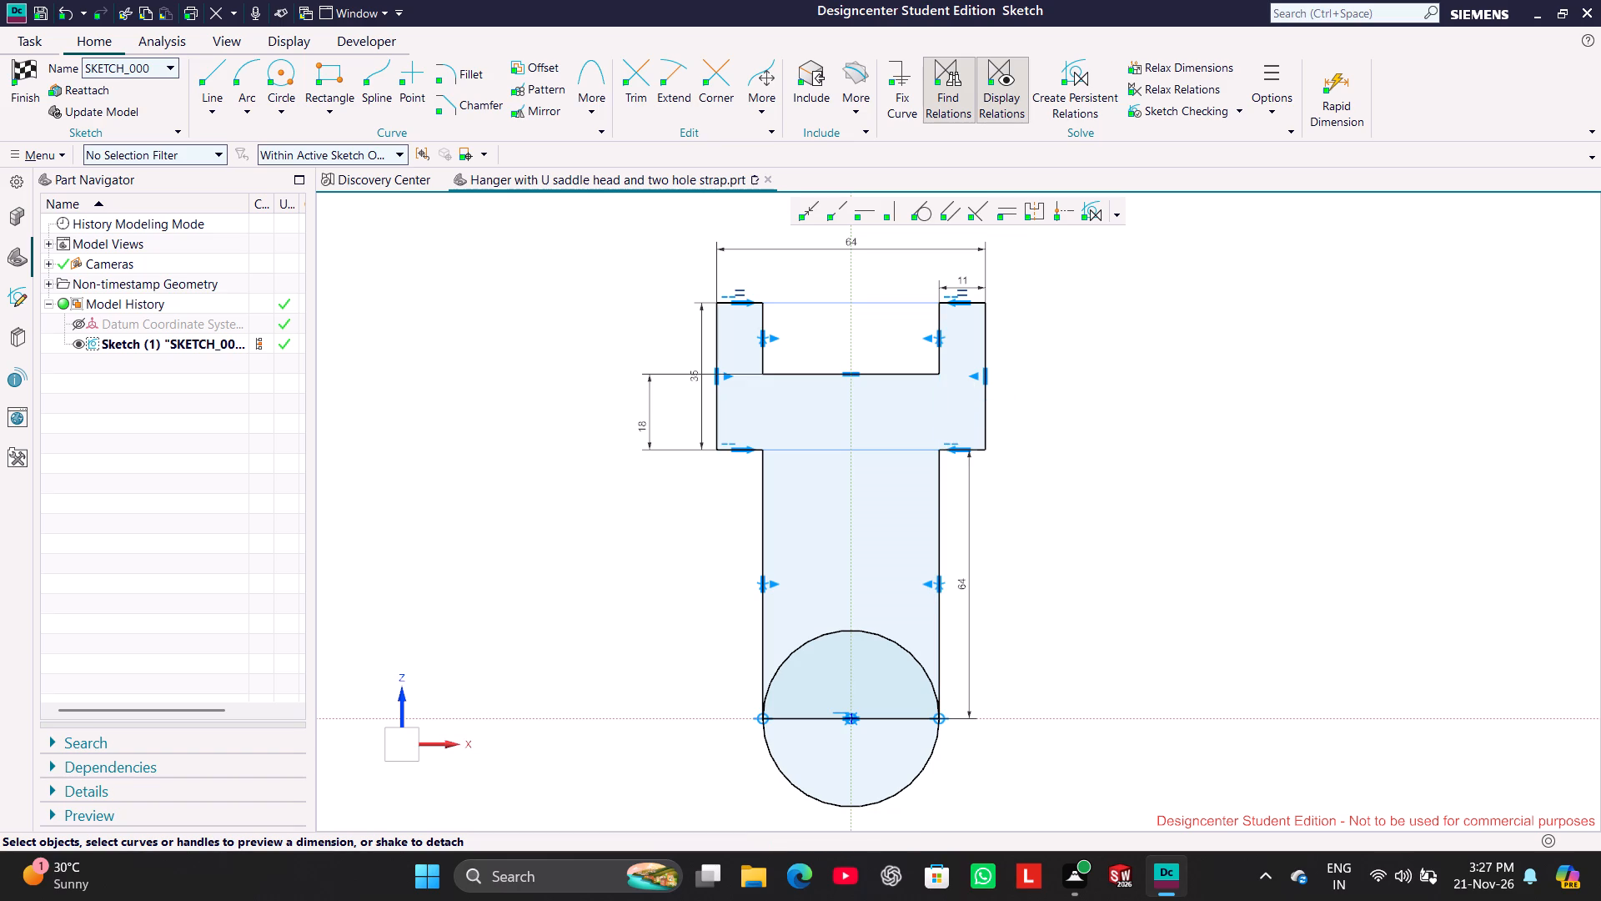
Dimension the diameter of the circle at the stem's bottom and set it to 30.
click(916, 773)
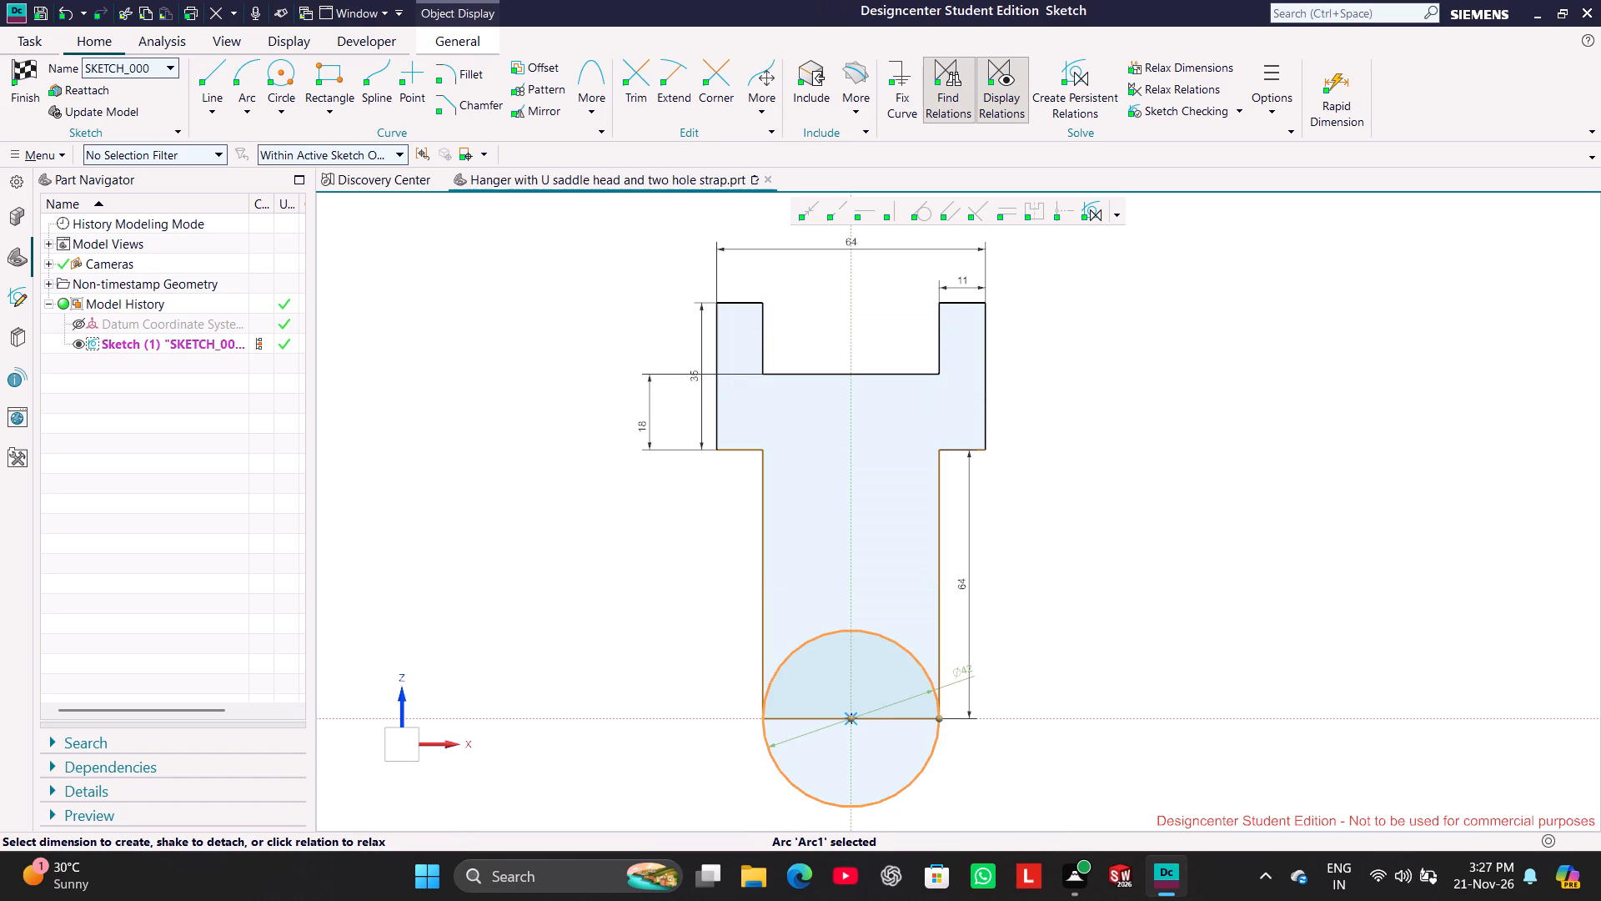
drag(961, 672, 961, 802)
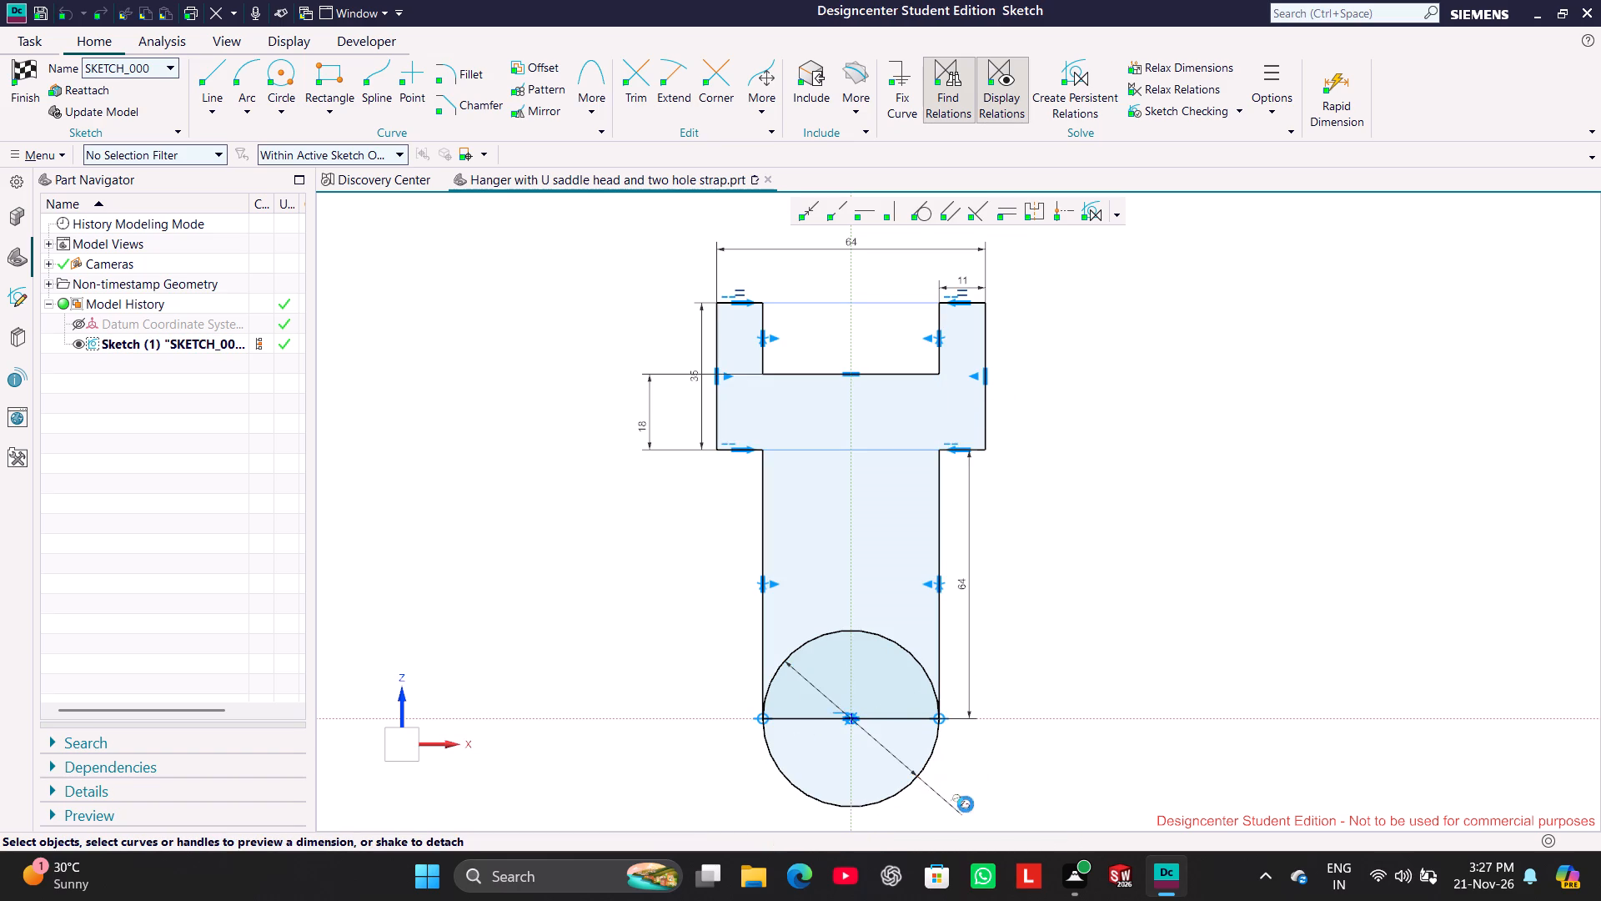
double_click(969, 808)
double_click(963, 803)
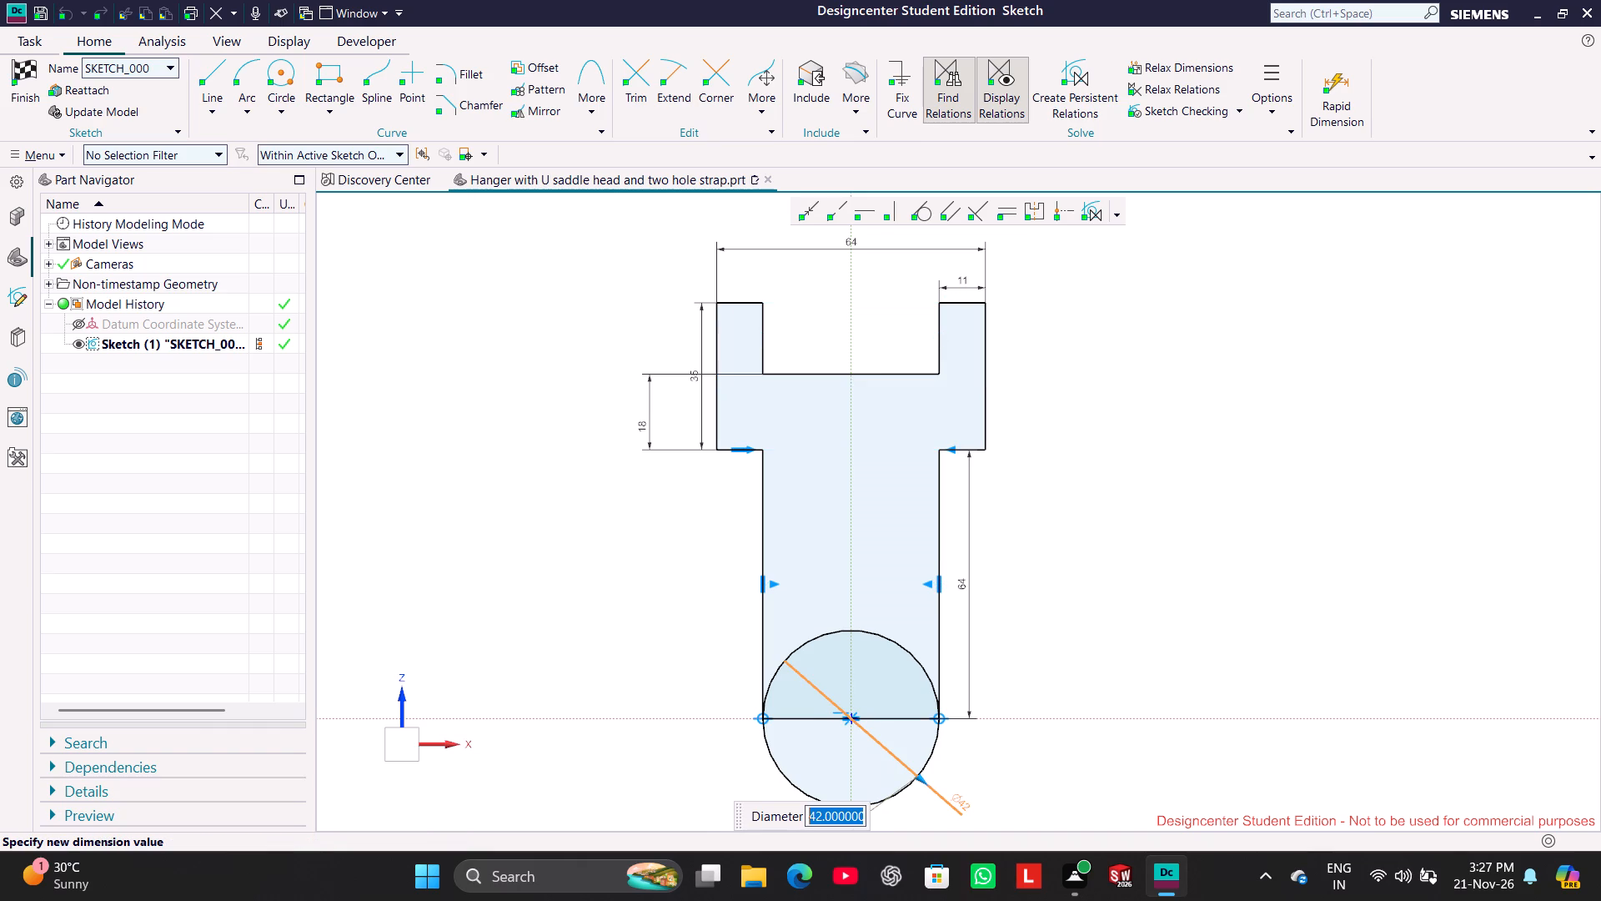
text(30)
key(Return)
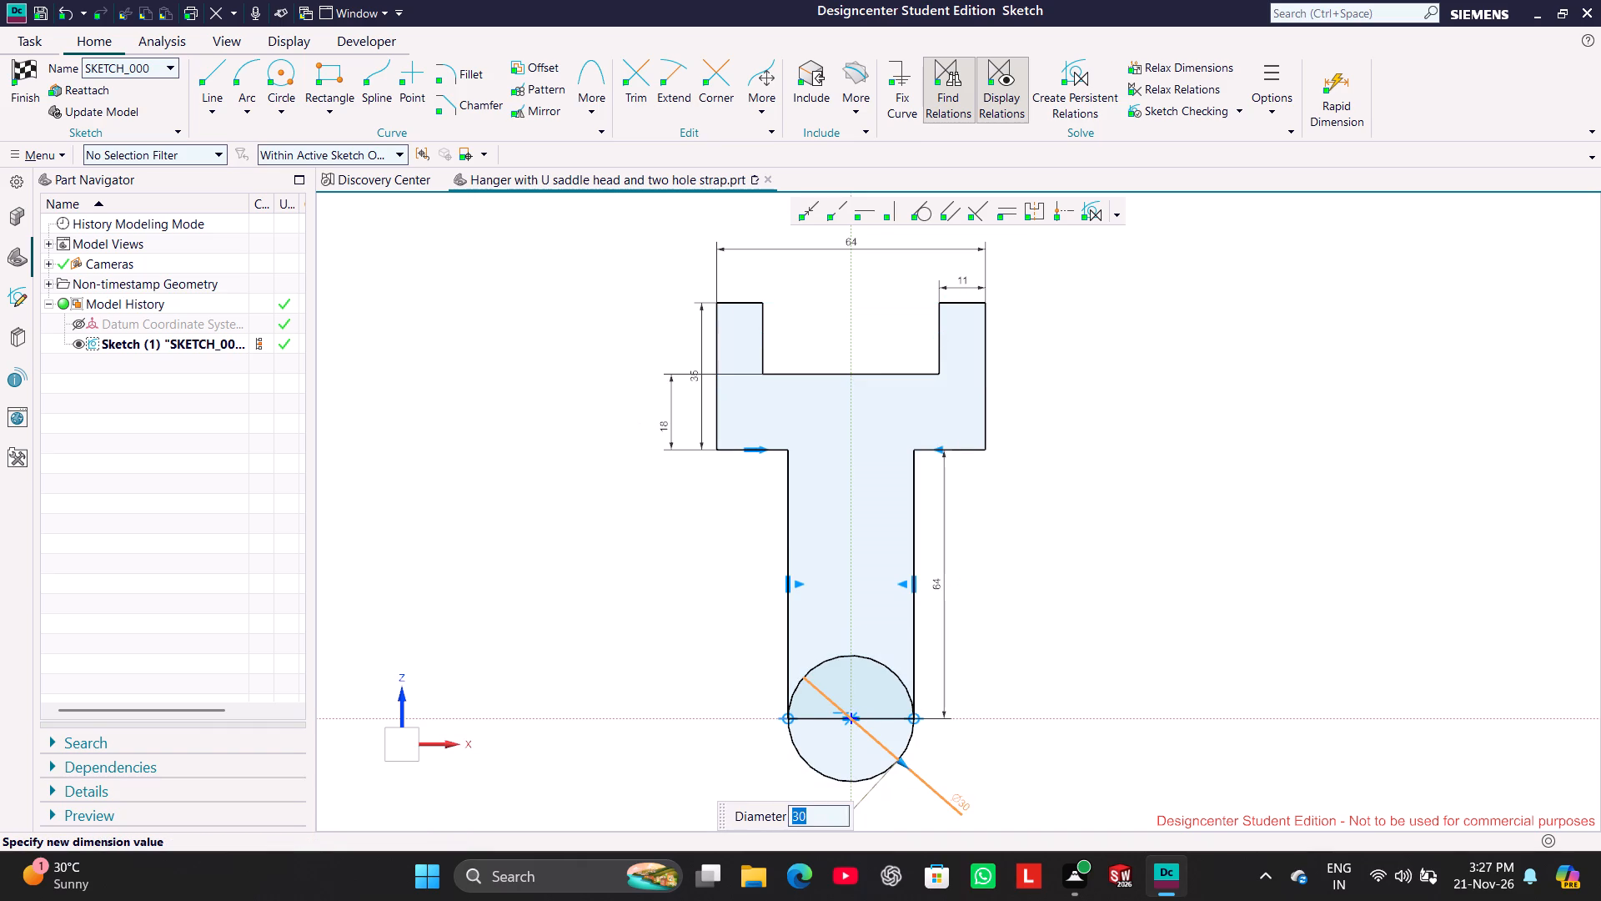
click(1161, 567)
Trim away the upper half of the circle and the stem's straight bottom edge to leave a rounded end.
click(645, 70)
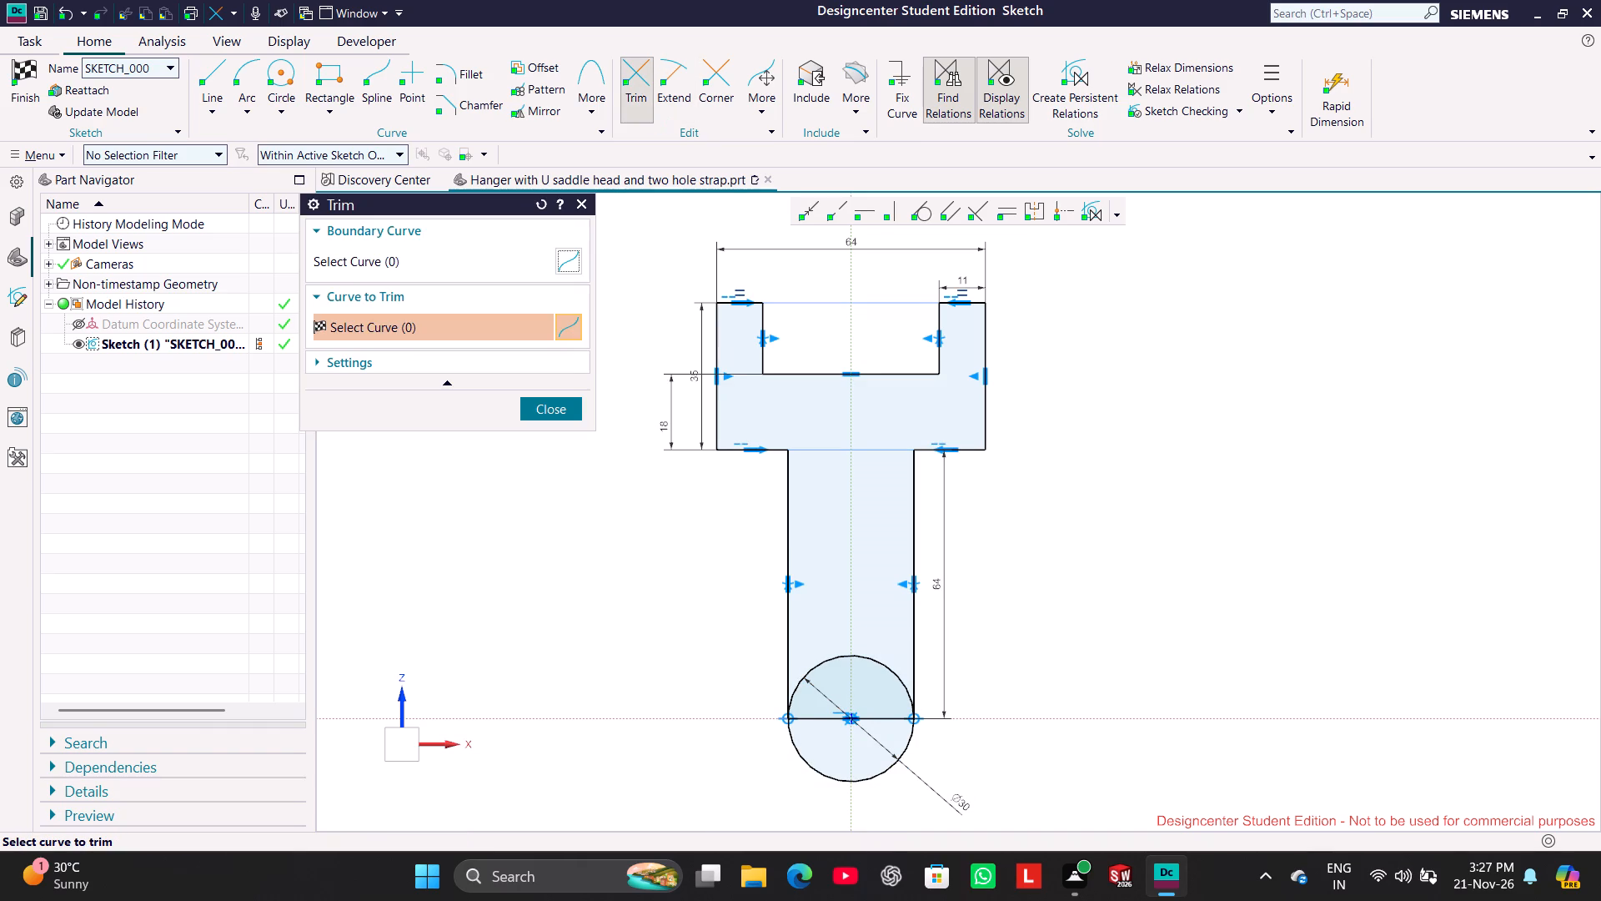
click(877, 657)
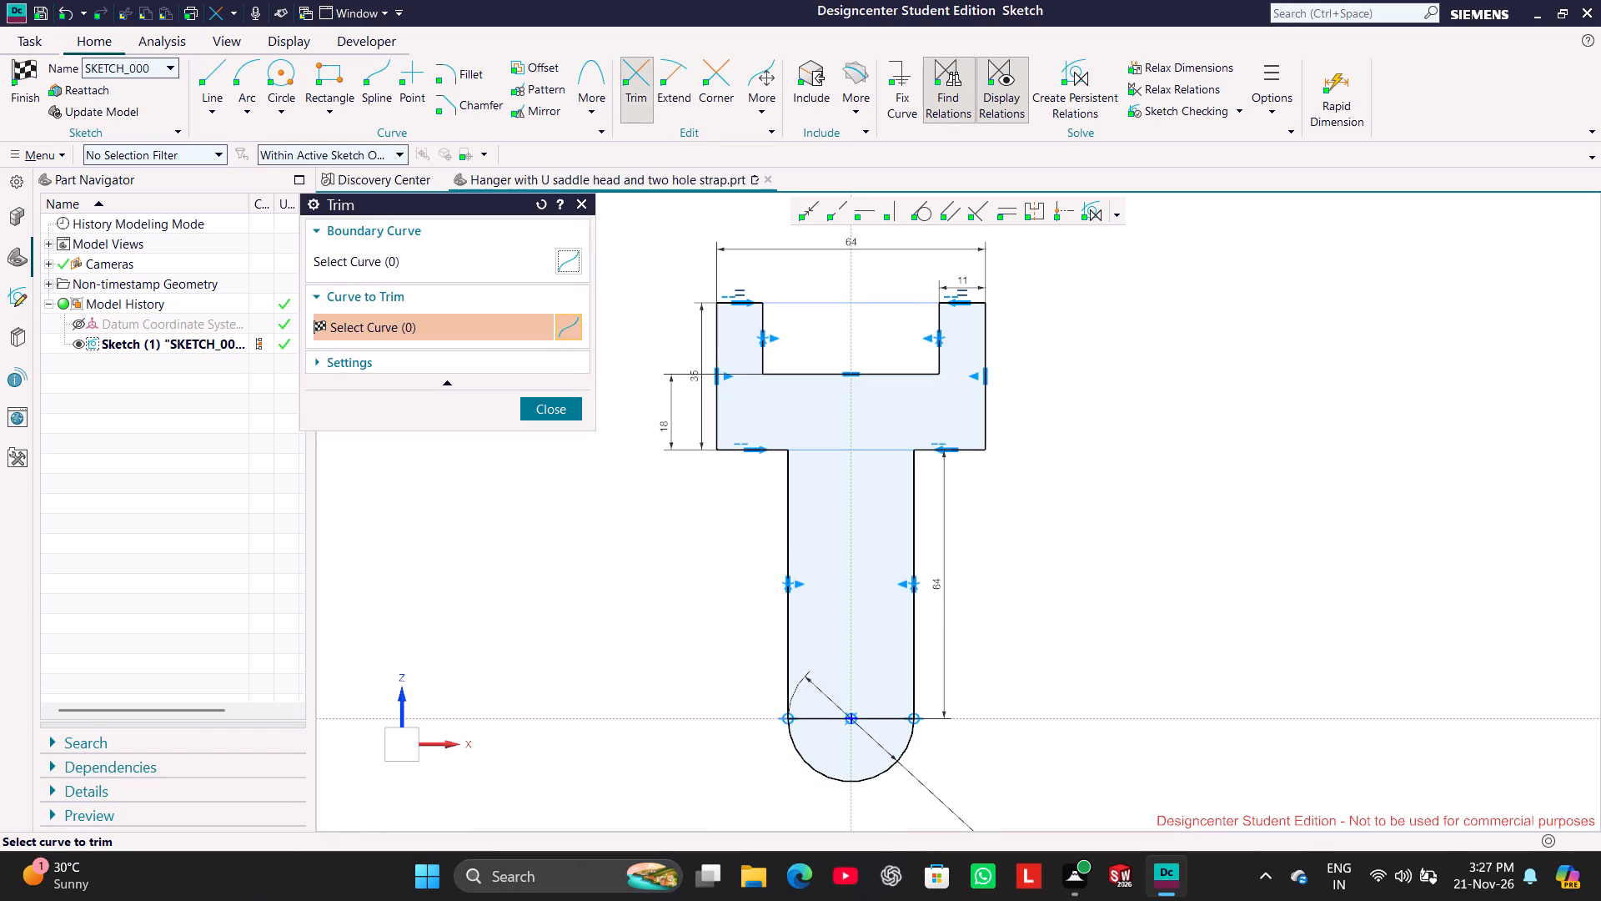
click(886, 714)
click(837, 721)
click(540, 425)
click(549, 410)
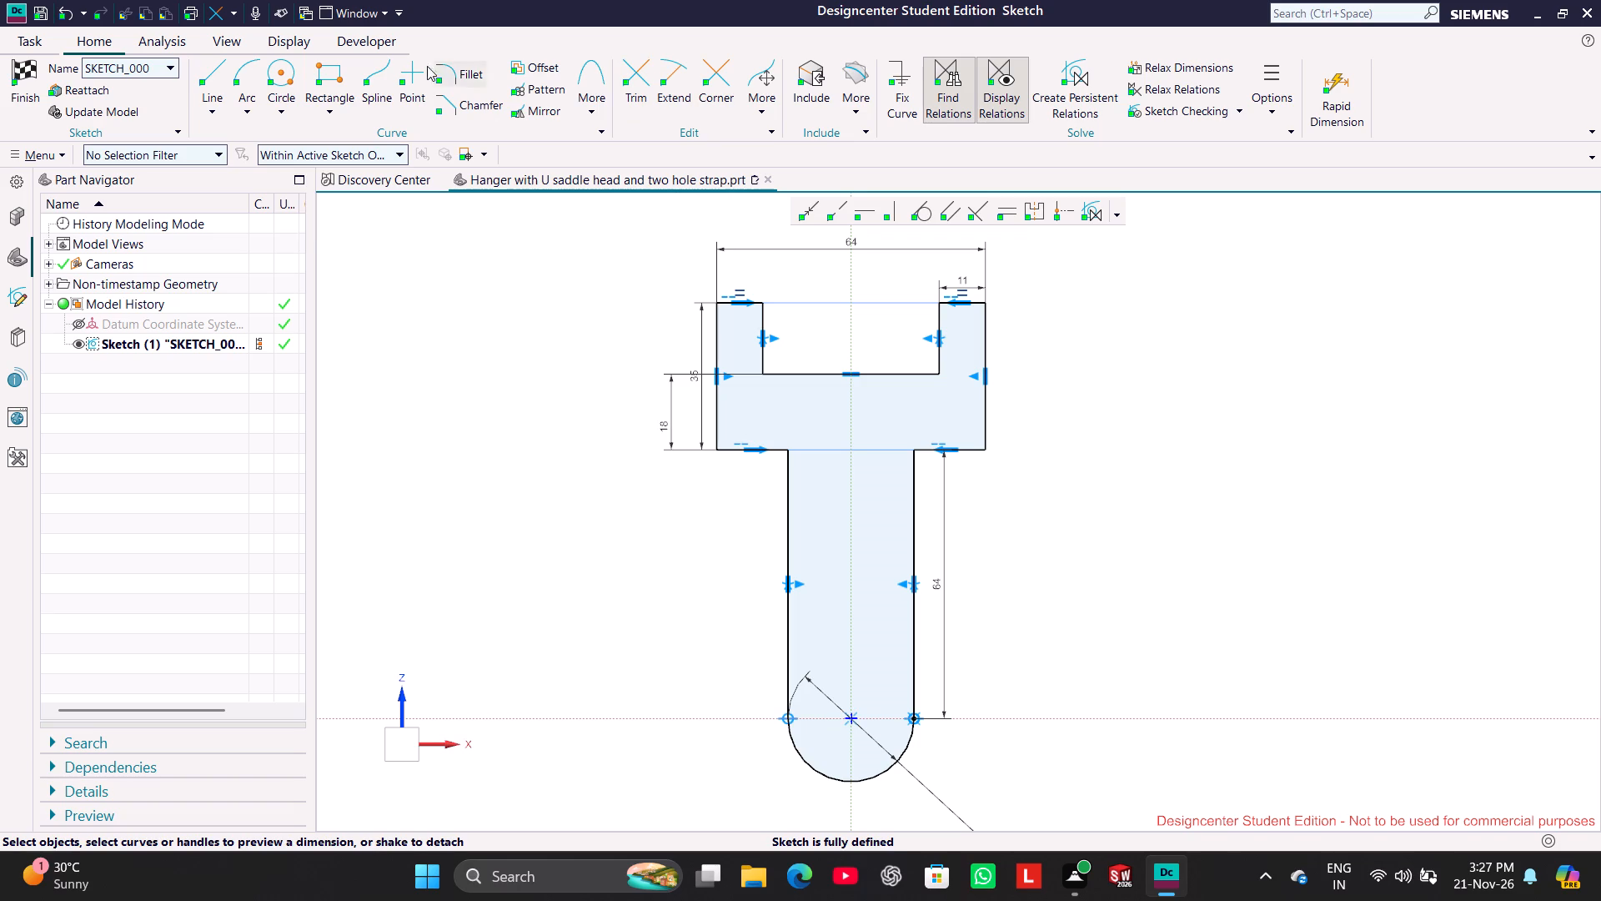
Draw two 13 mm diameter circles on the stem's vertical axis, one at the rounded end's centre and one about 28 mm above.
click(278, 73)
scroll(861, 707, up, 1)
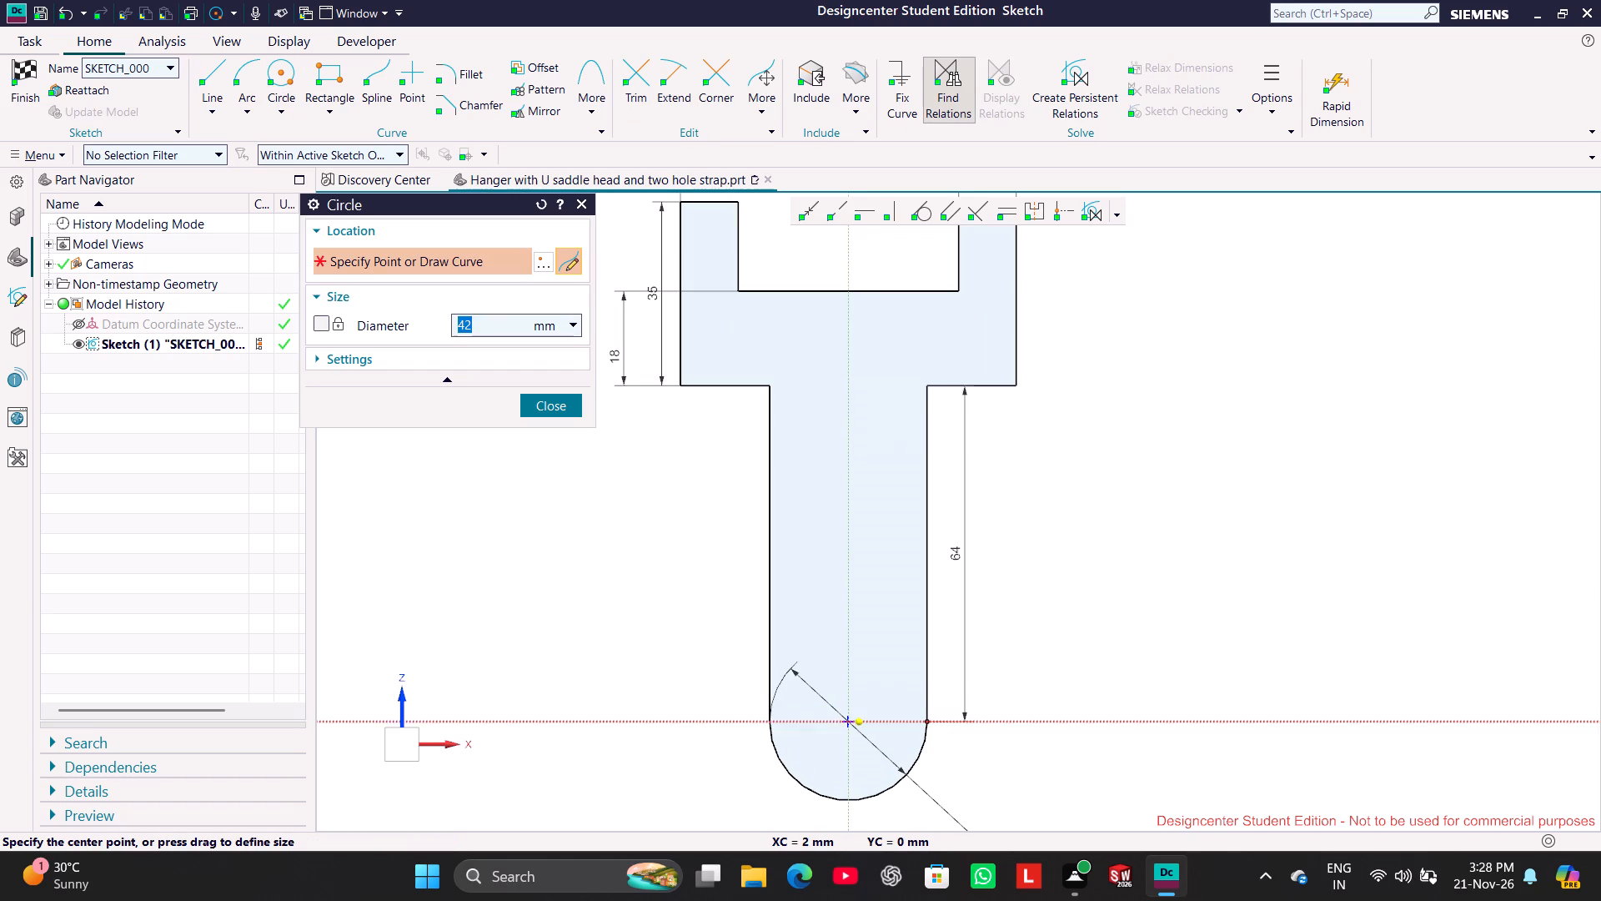
click(853, 718)
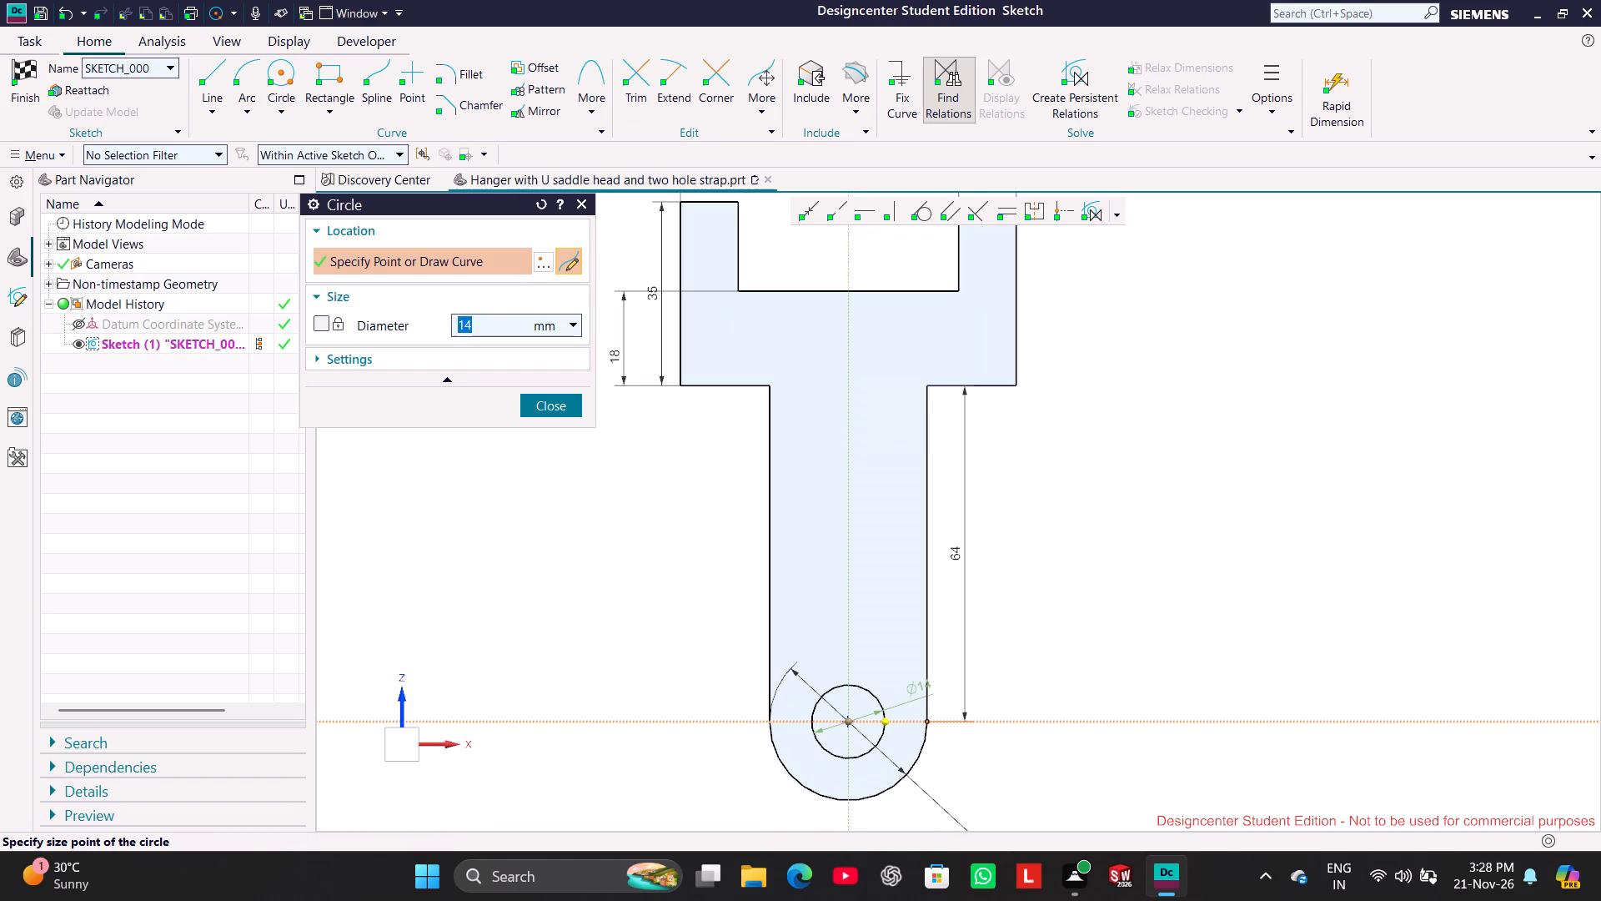
key(1)
key(3)
key(Return)
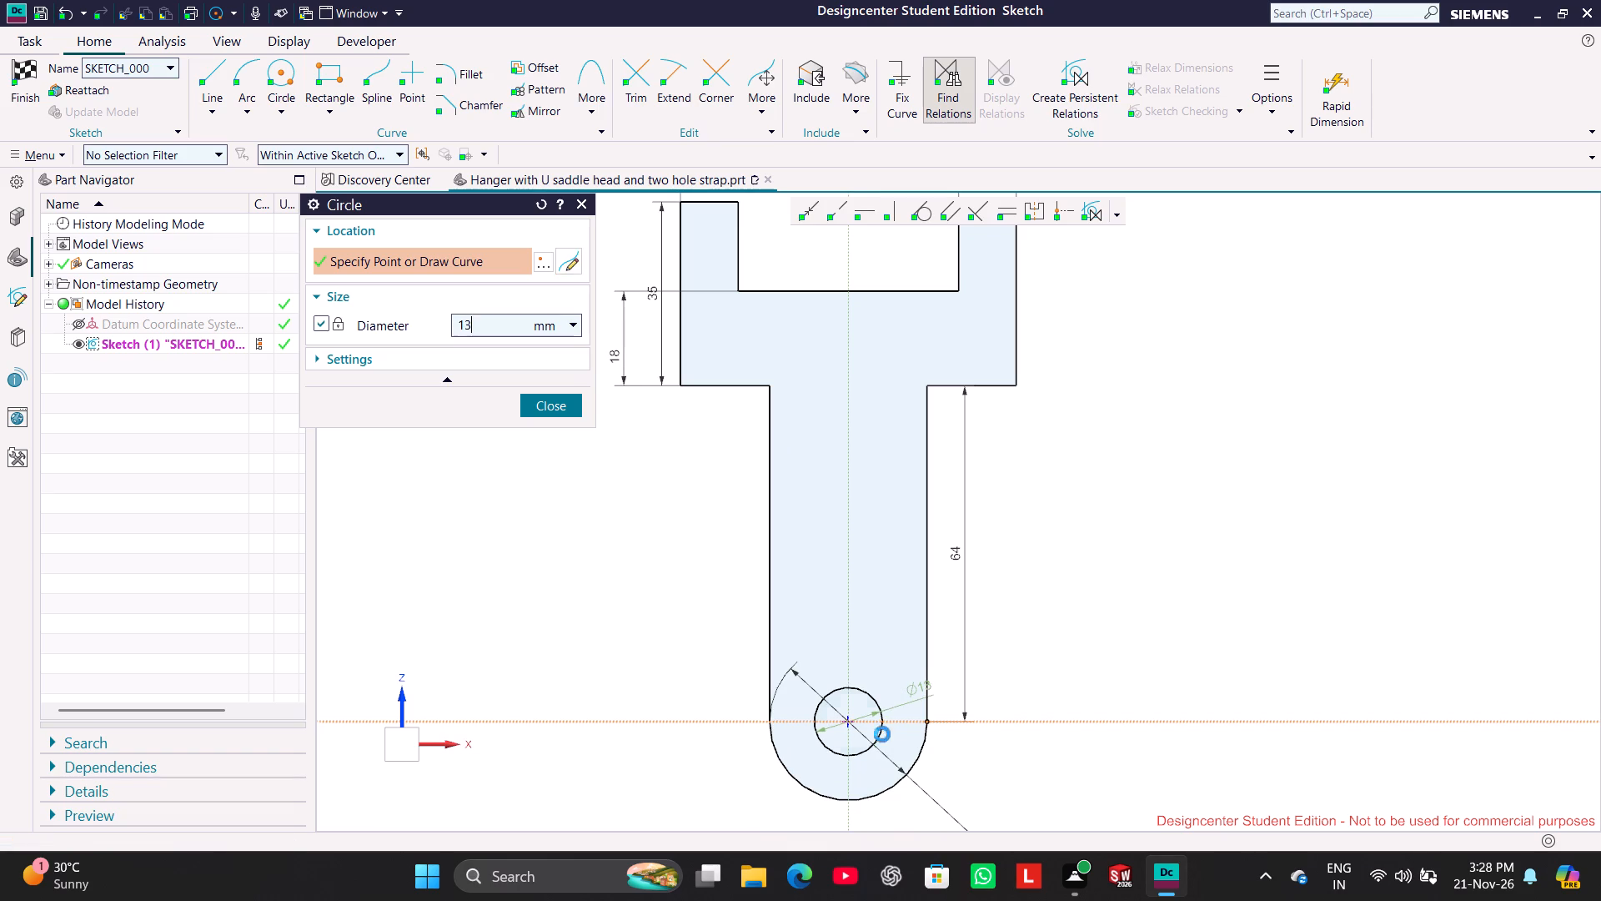
click(845, 572)
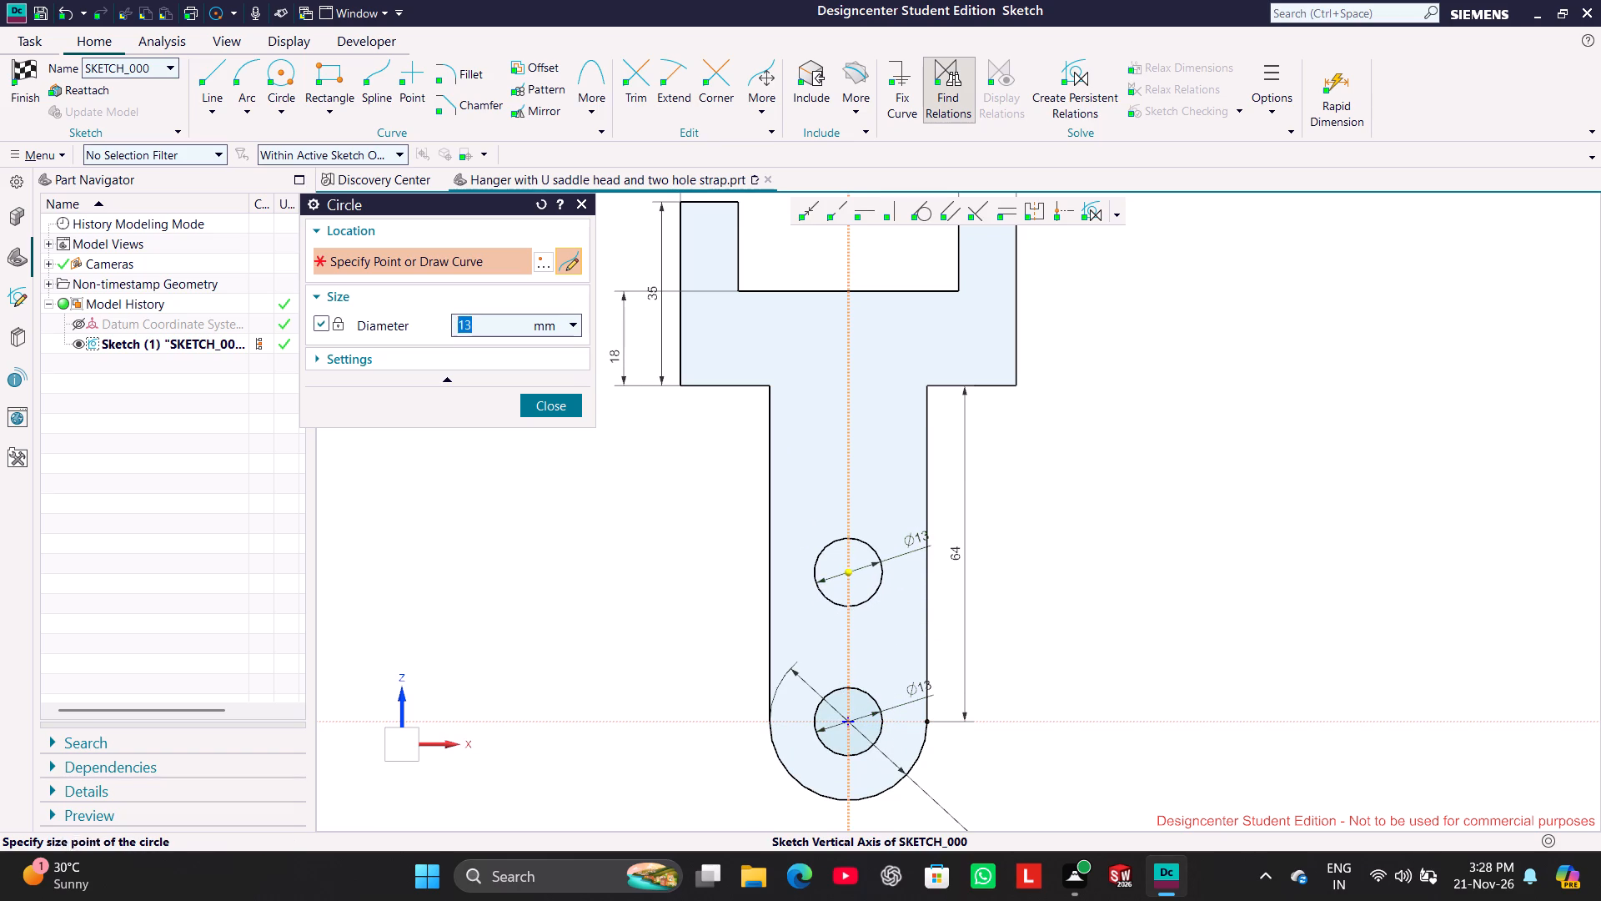
click(573, 404)
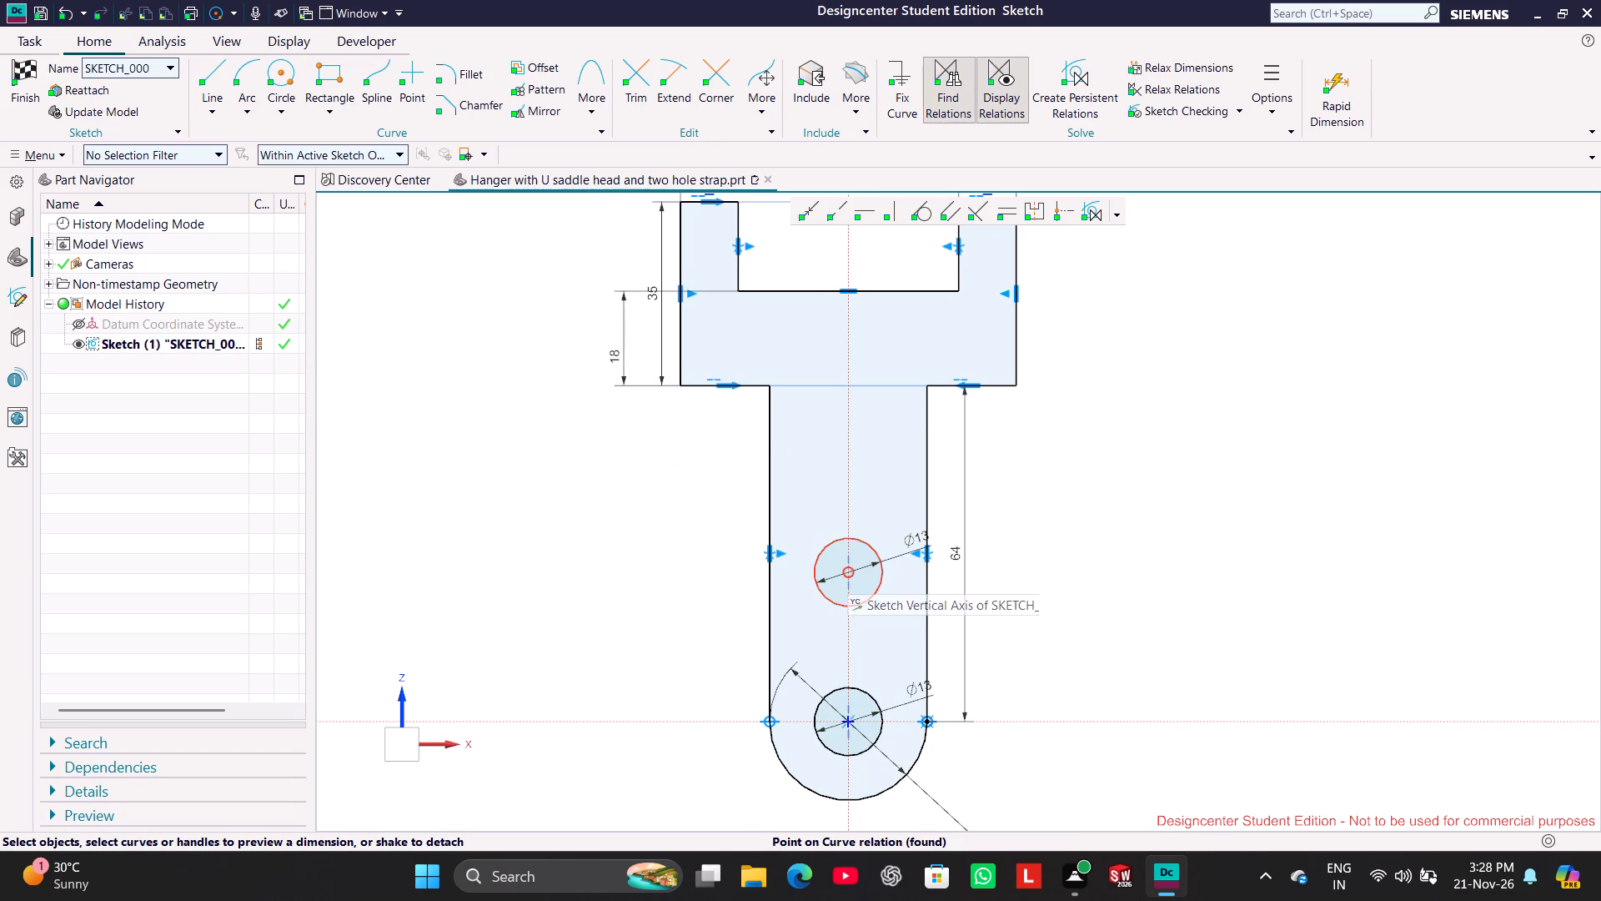
Dimension the vertical distance between the two strap hole centres, place it beside the stem, and set it to 30 mm.
click(847, 572)
click(848, 724)
click(1101, 517)
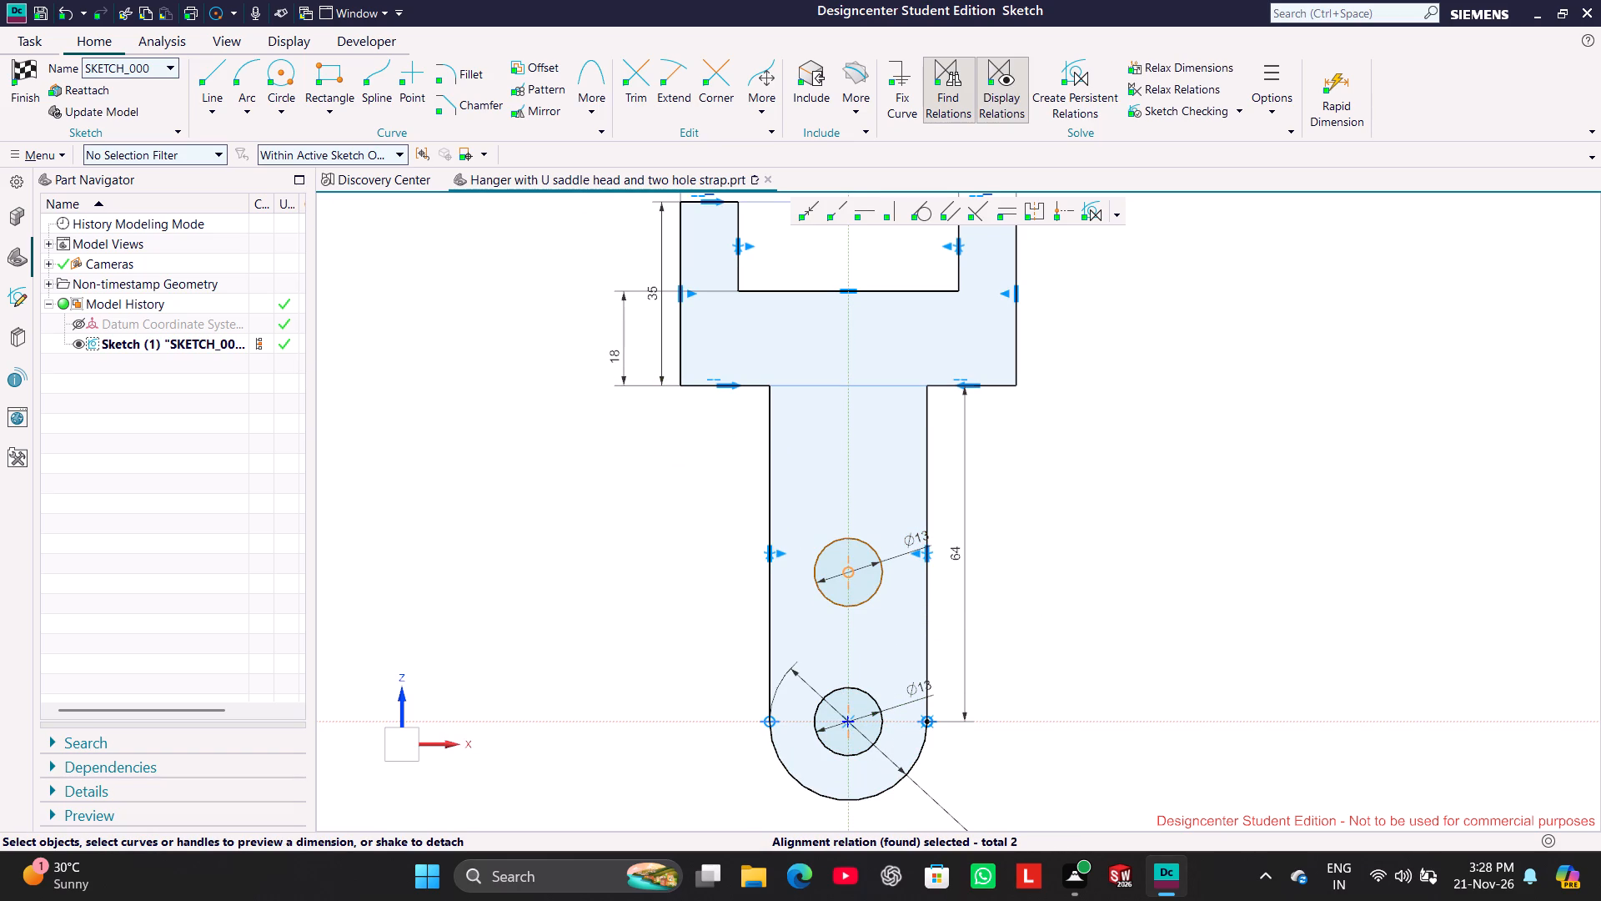
click(1319, 117)
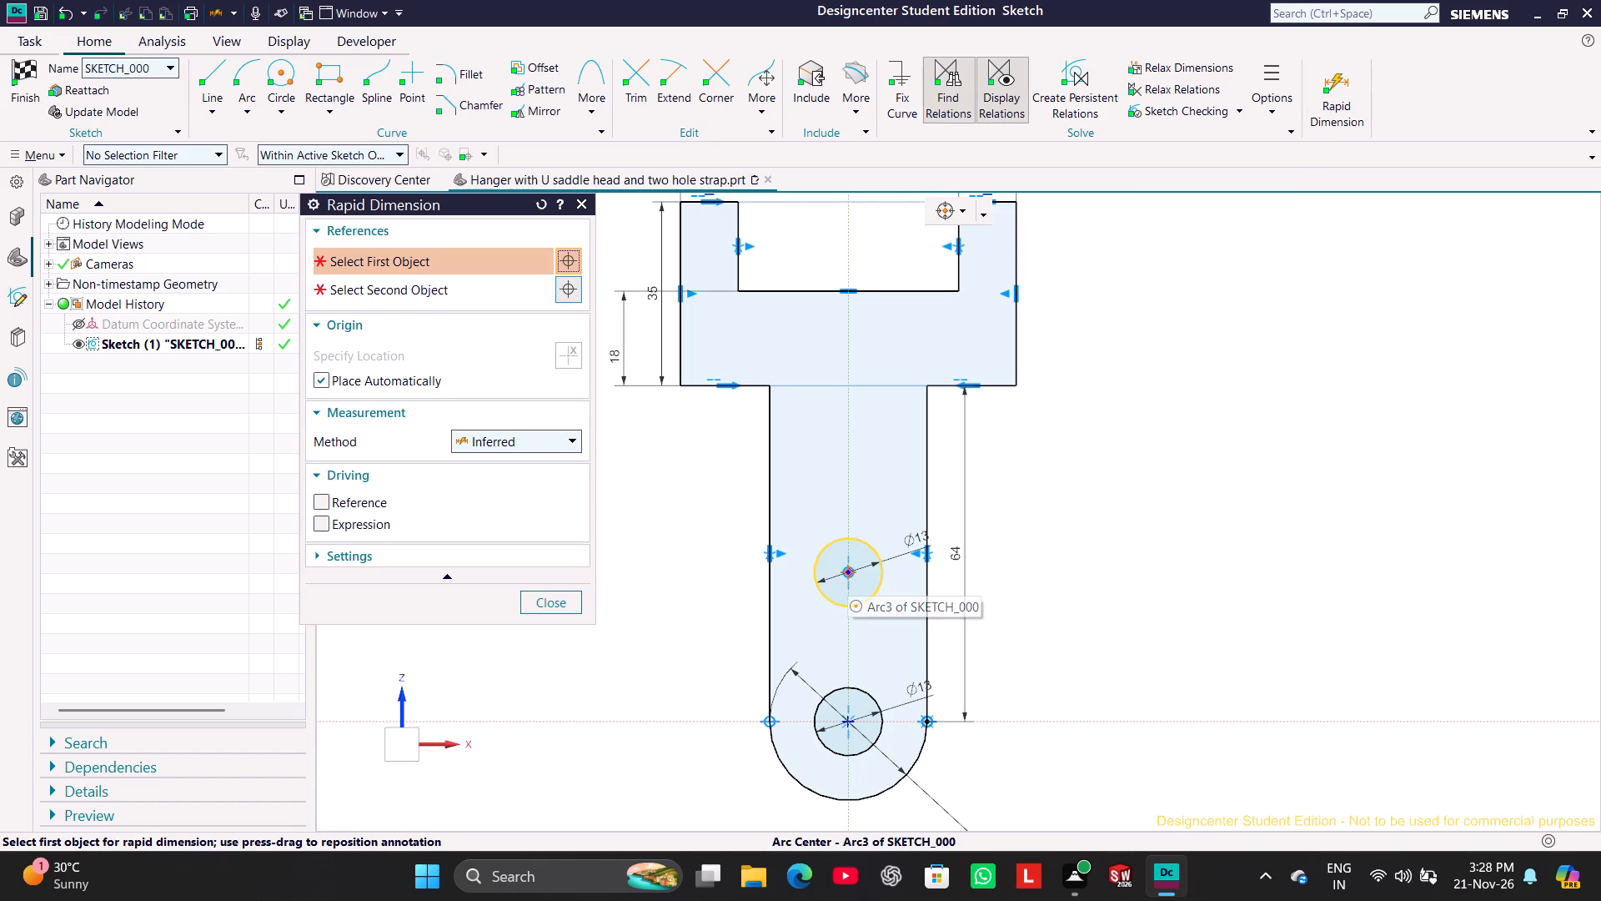
click(846, 574)
click(848, 724)
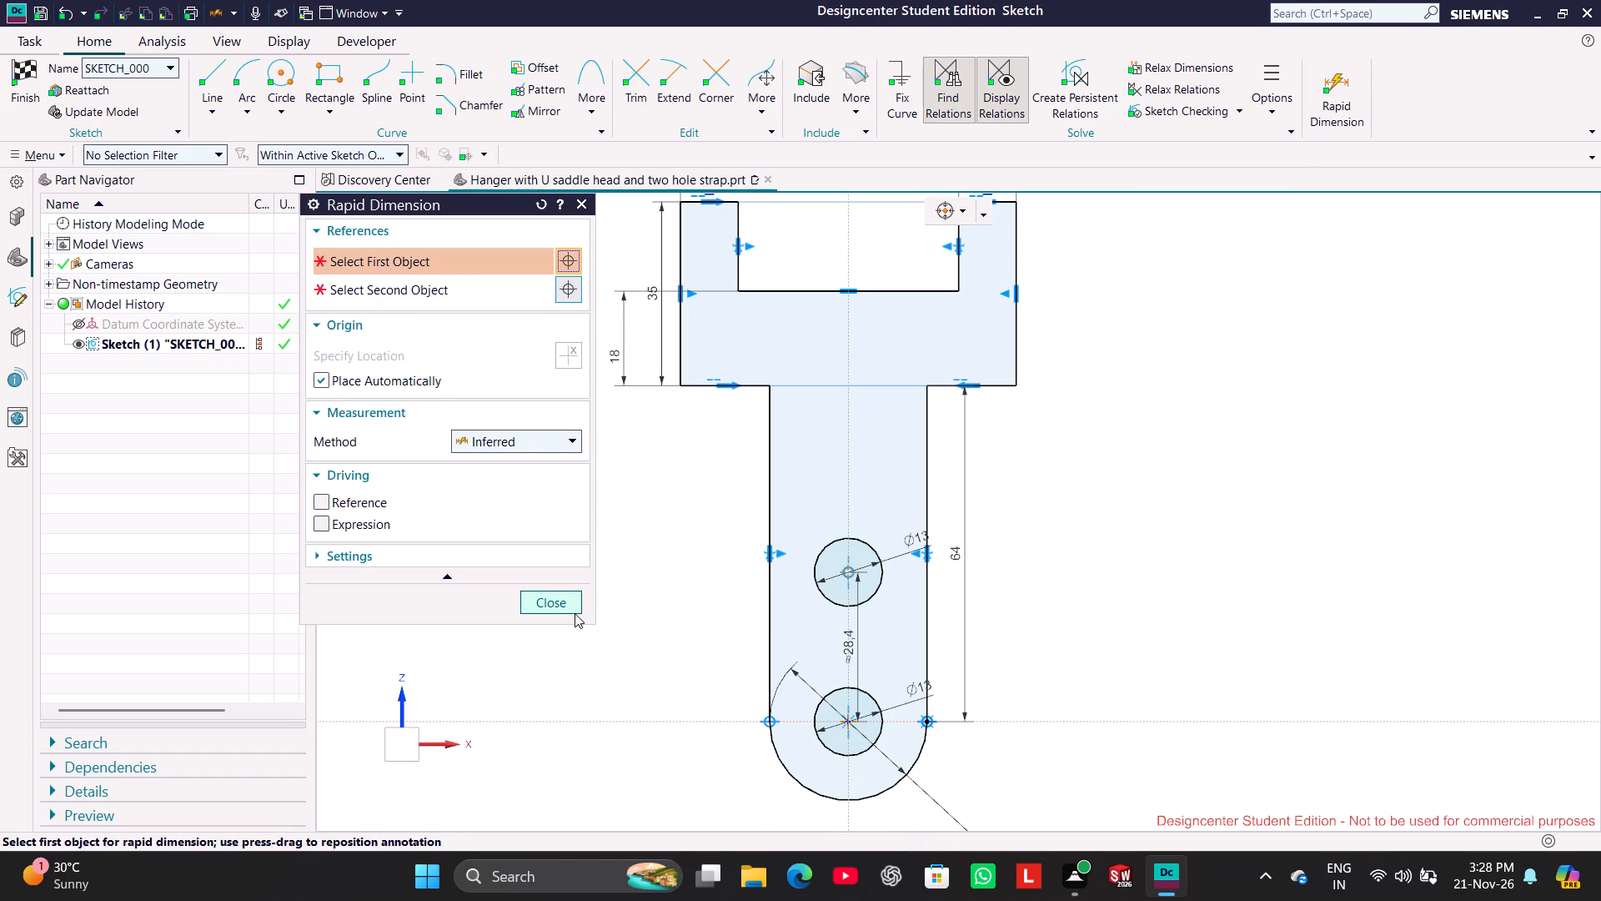
click(558, 600)
drag(859, 651, 1007, 657)
double_click(1010, 652)
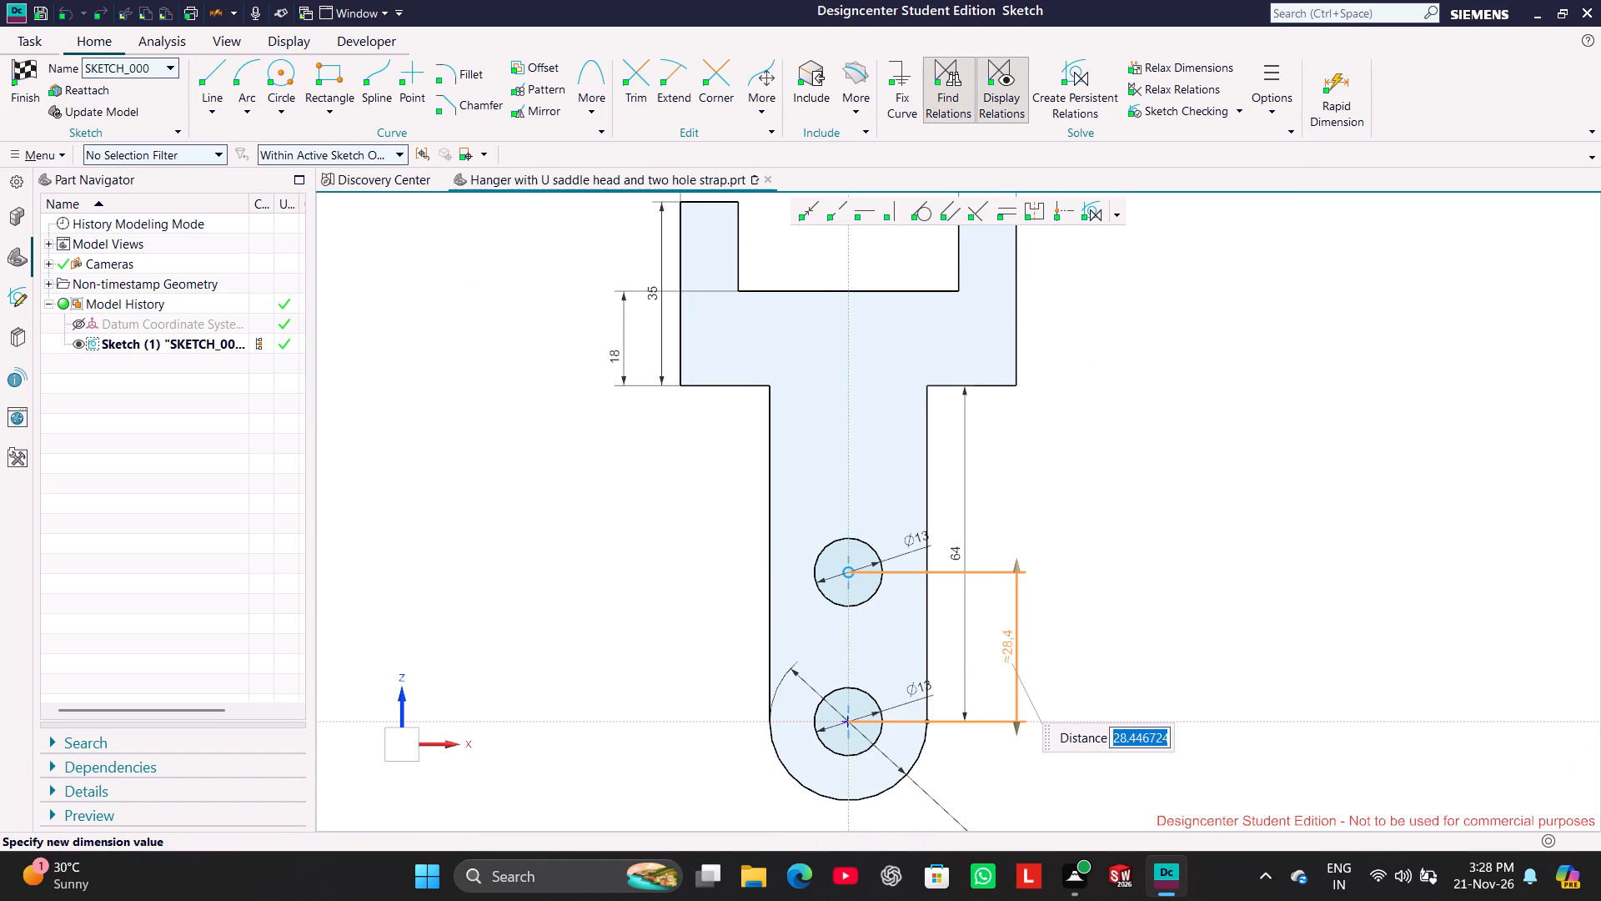
text(30)
key(Return)
click(1129, 491)
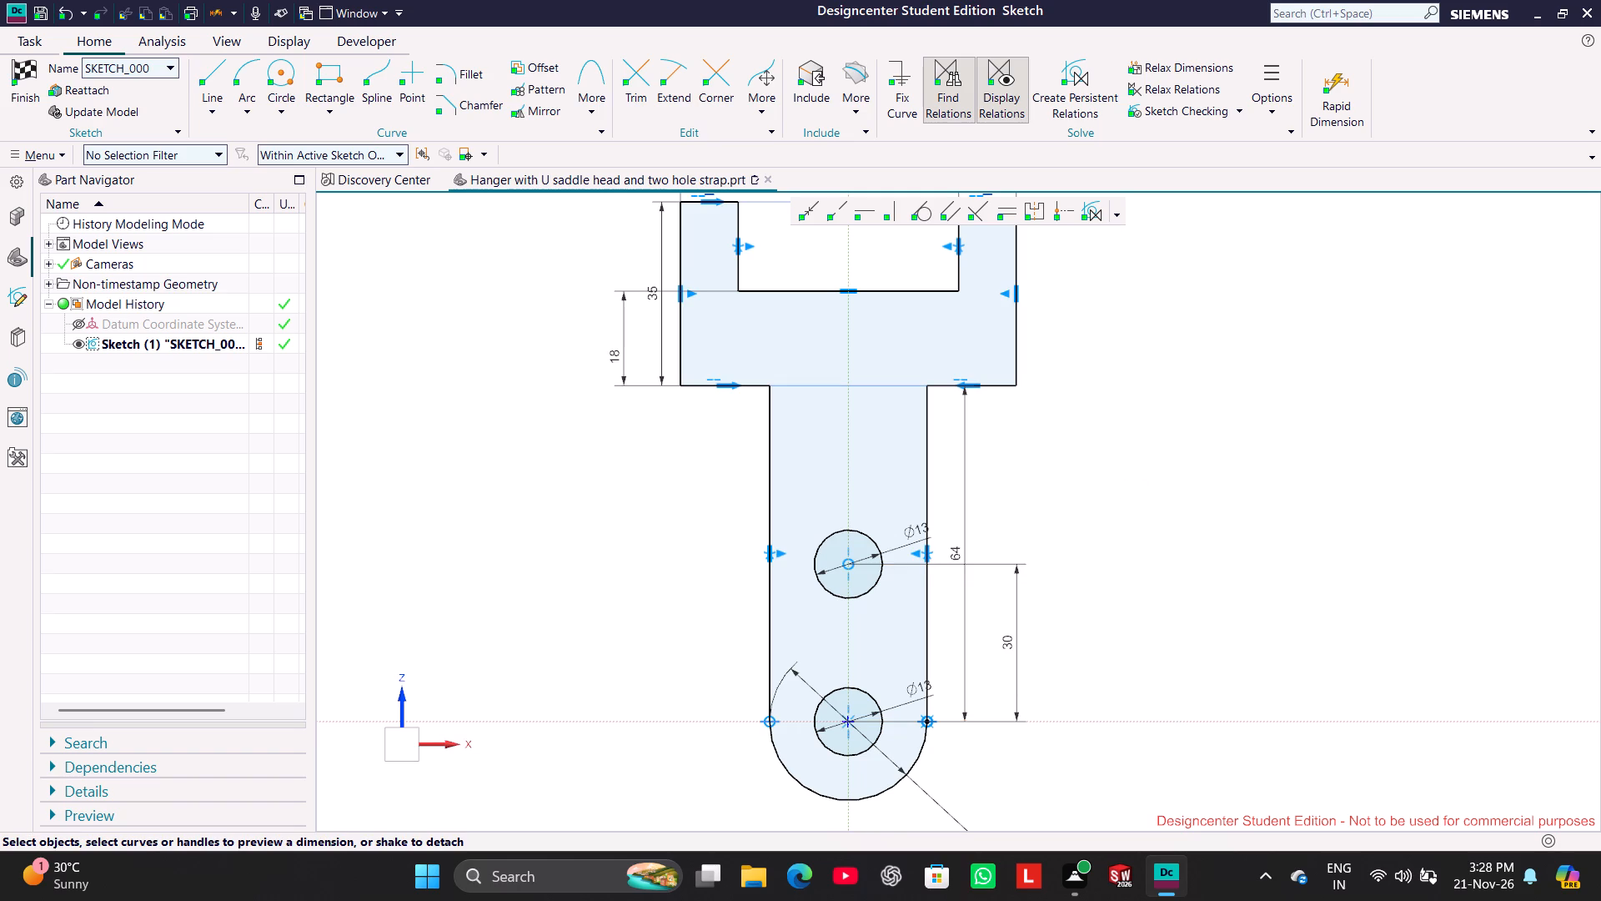
Fillet both inside corners where the stem meets the saddle head with a 10 mm radius.
scroll(1174, 321, down, 2)
shift+middle_drag(1174, 321, 1152, 420)
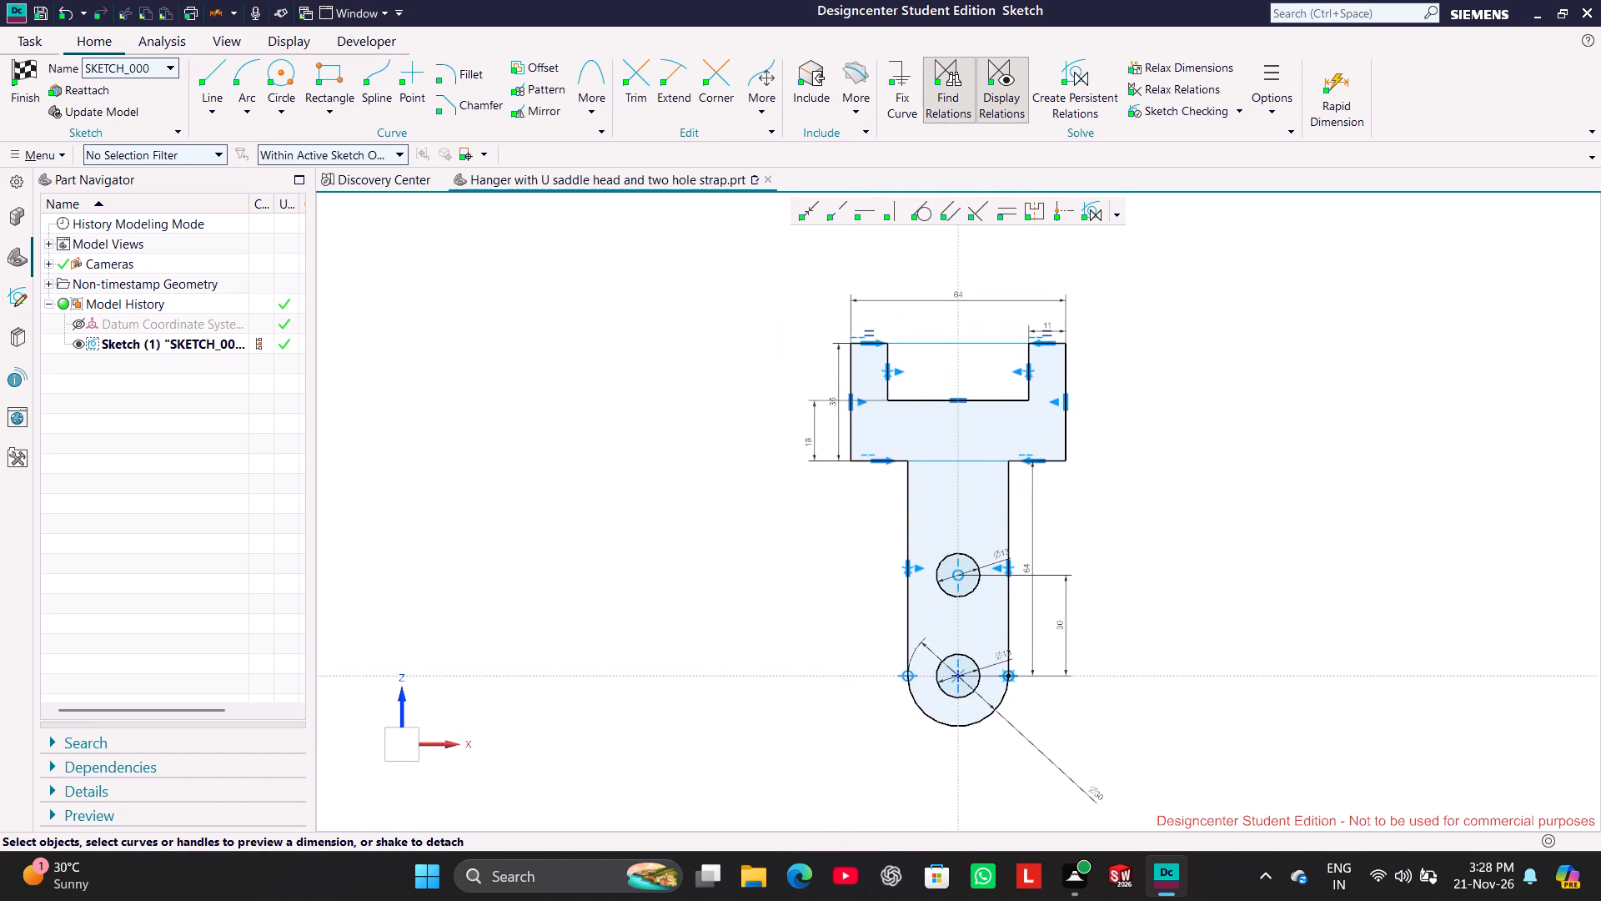
shift+middle_drag(1152, 420, 1080, 415)
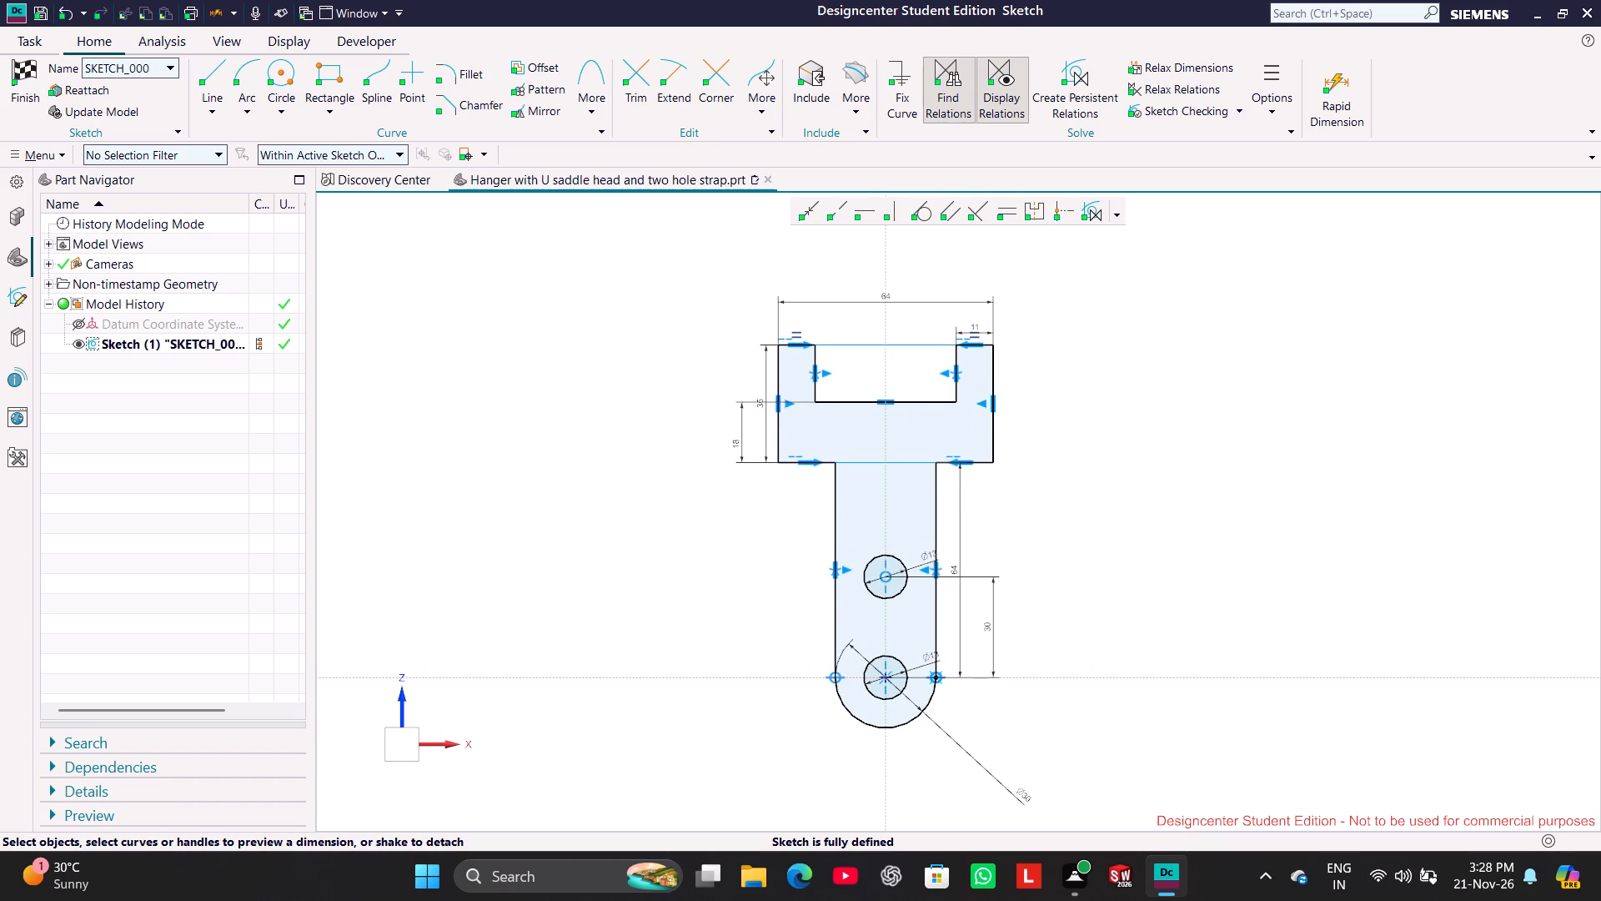
scroll(1008, 471, up, 2)
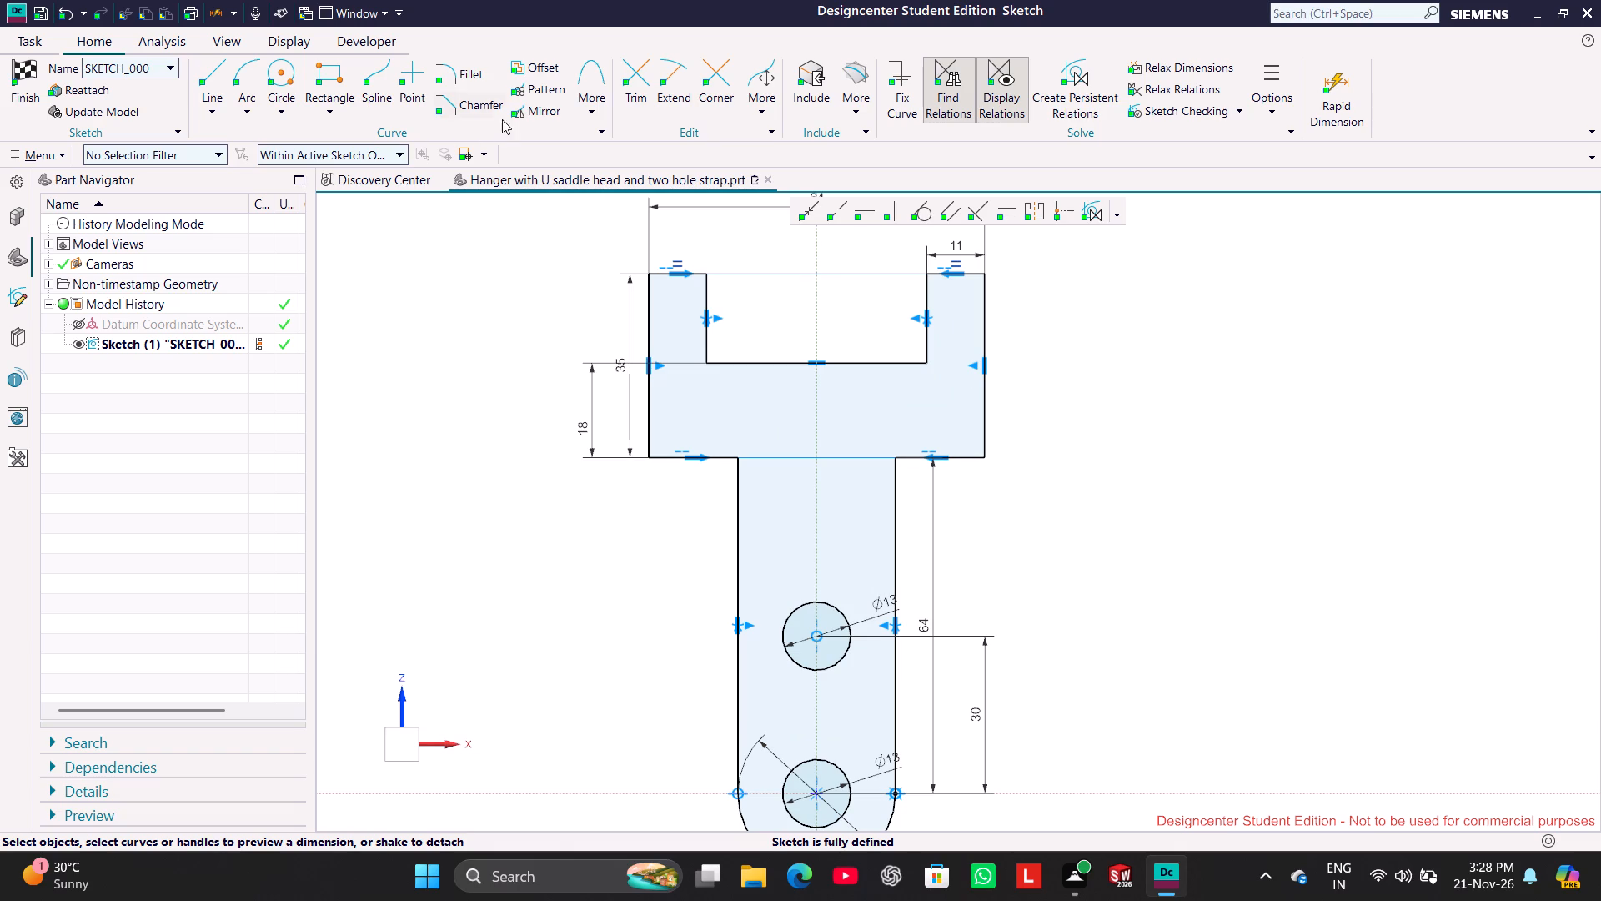
click(477, 77)
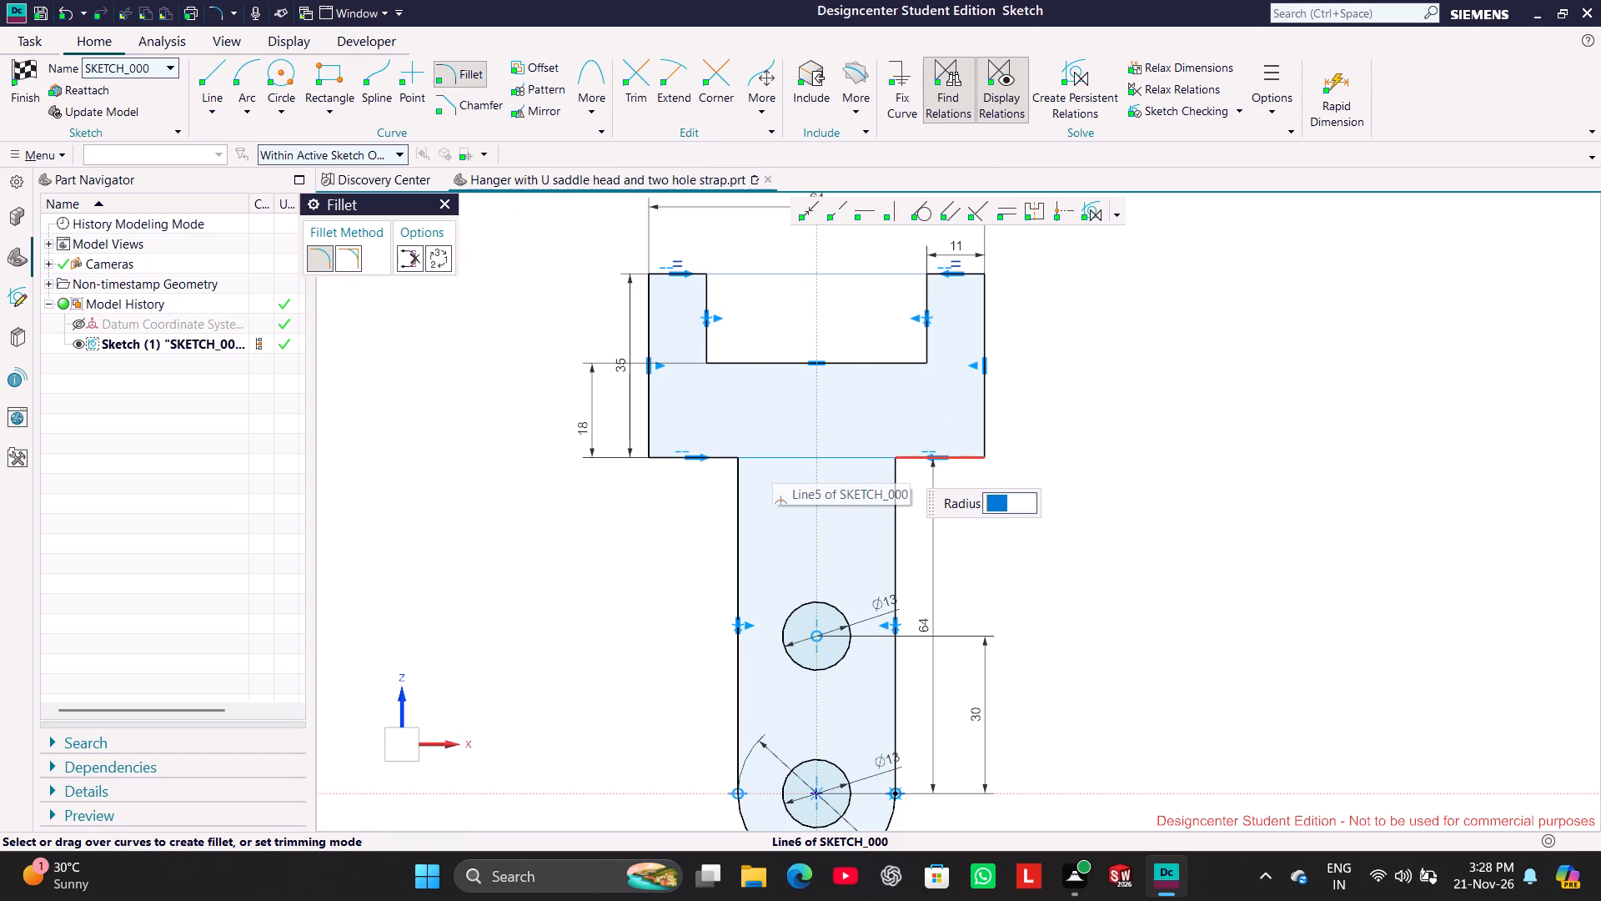
click(903, 470)
click(911, 462)
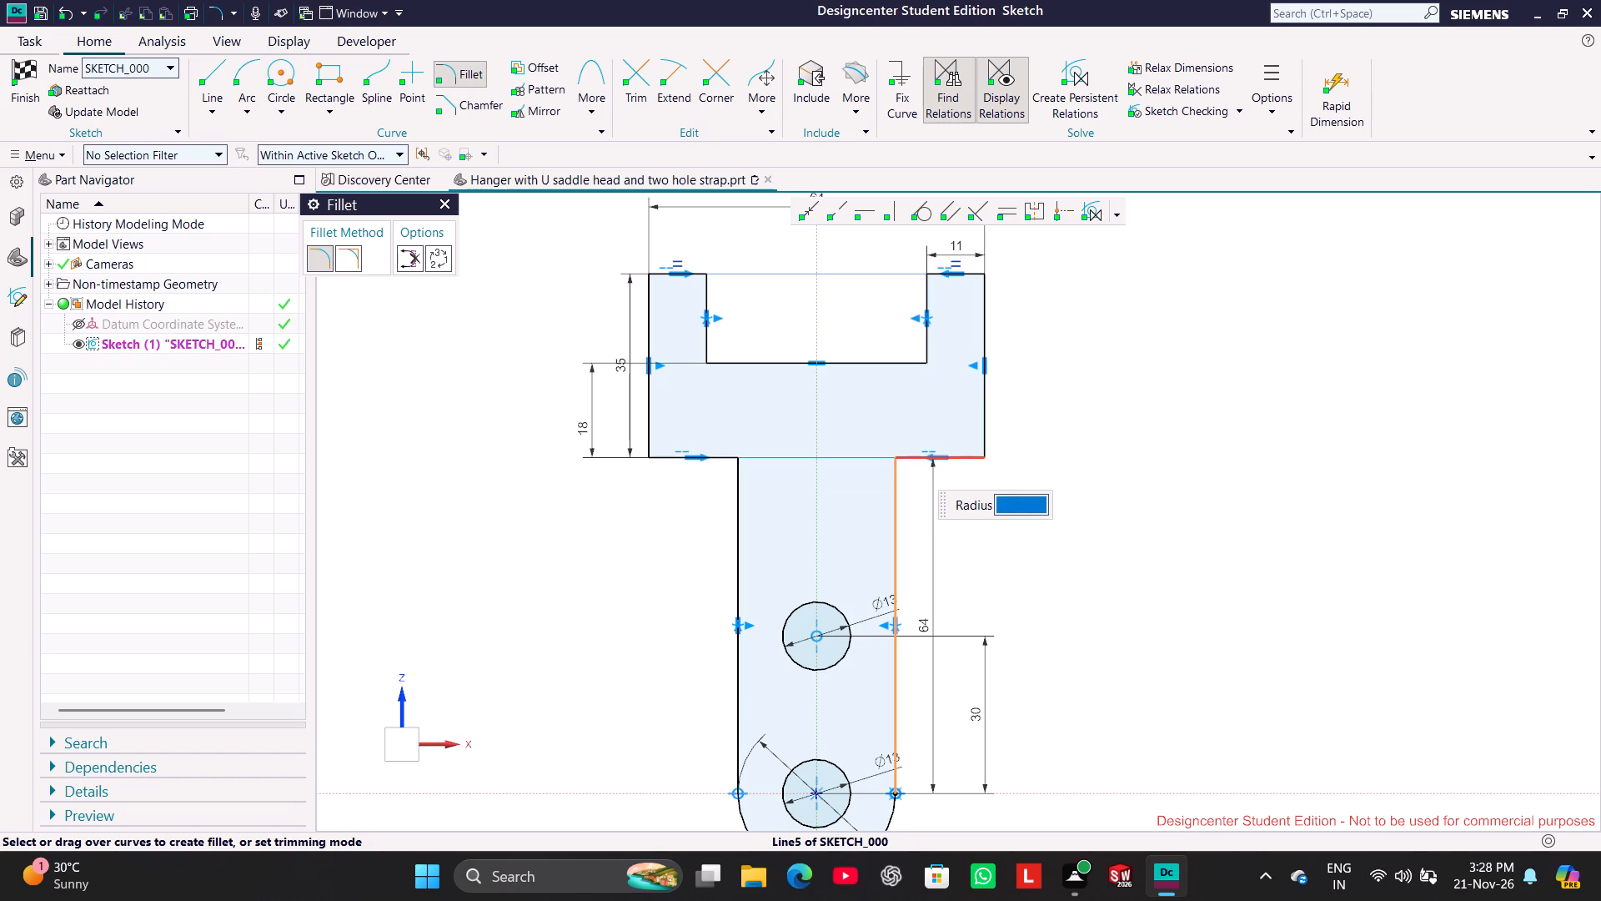
text(10)
key(Return)
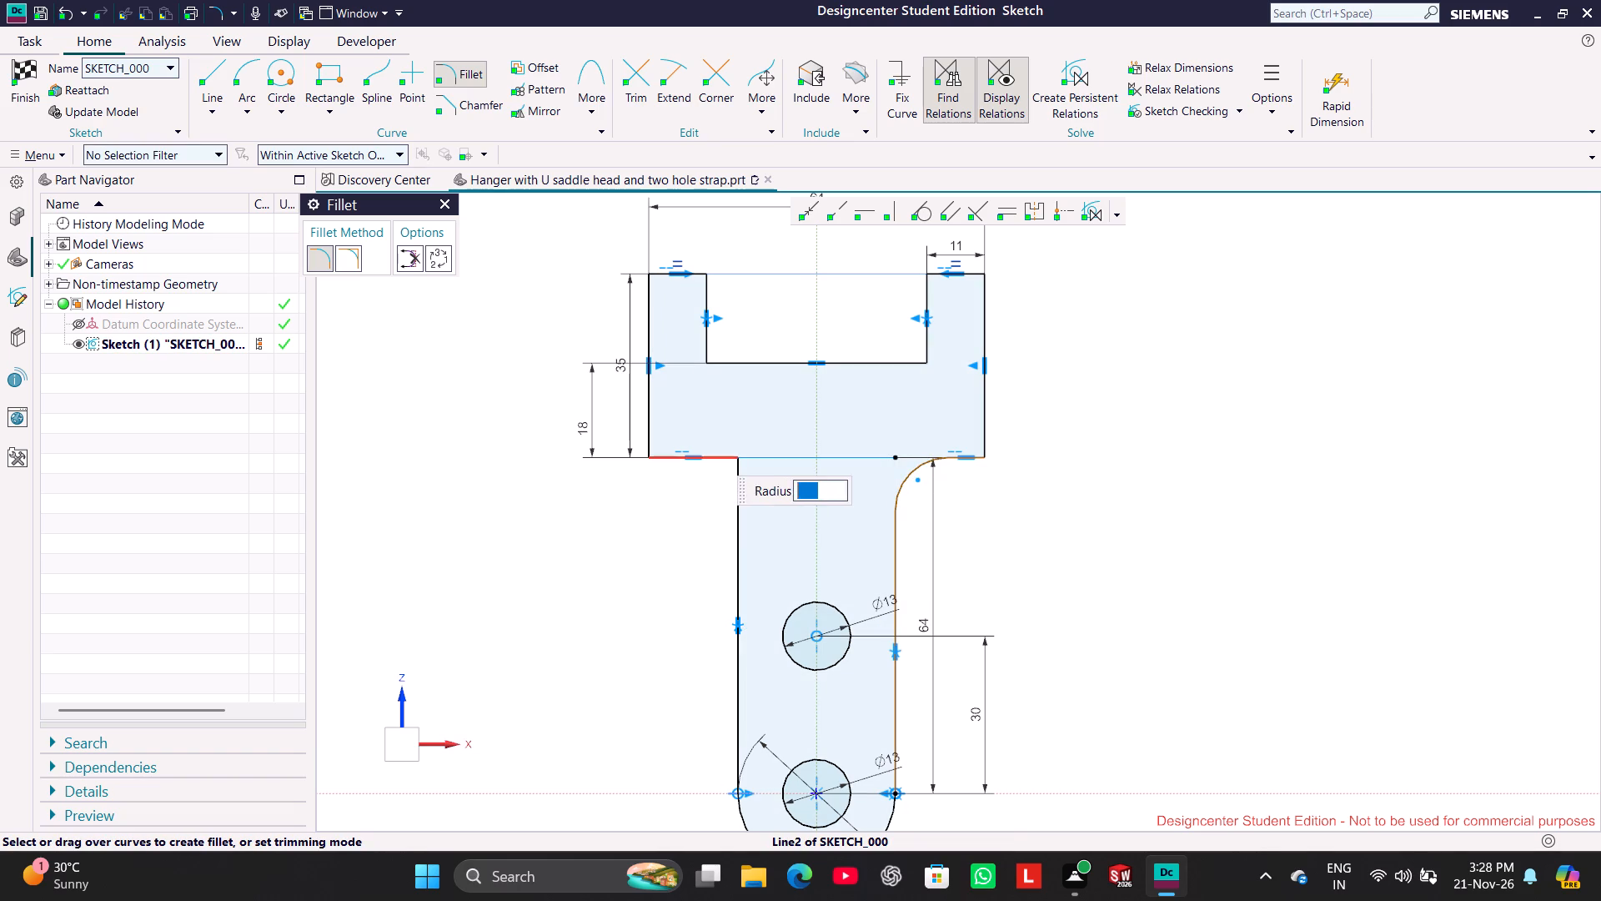
click(720, 455)
click(736, 482)
text(10)
key(Return)
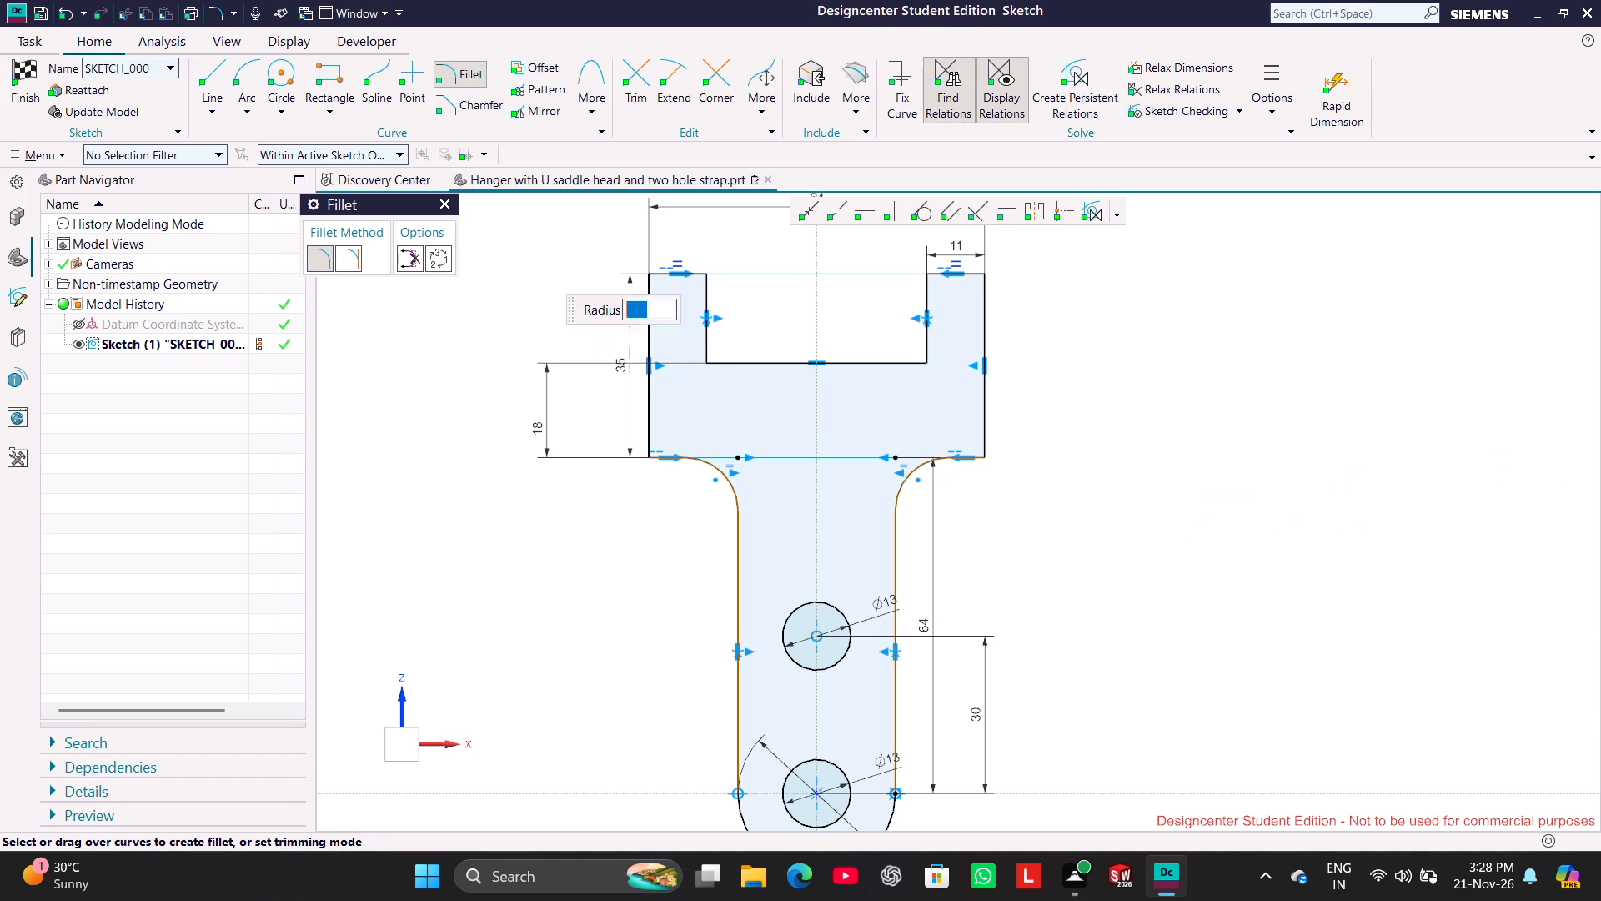
click(444, 202)
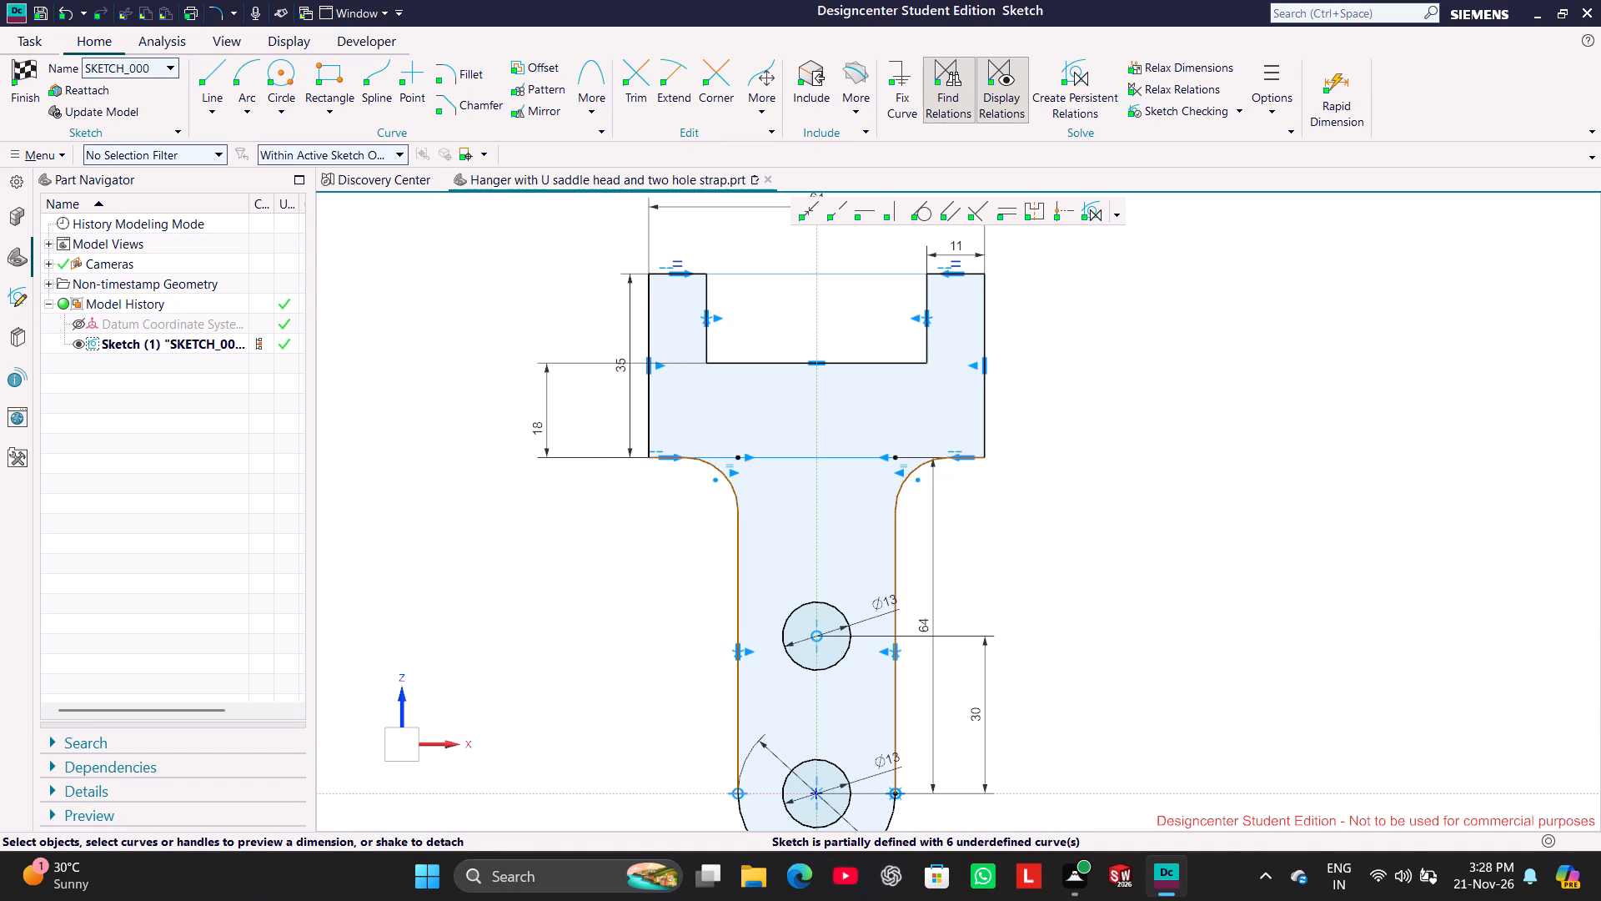
Add a radius dimension to the right-hand fillet and place its R10 label outside the profile.
click(924, 466)
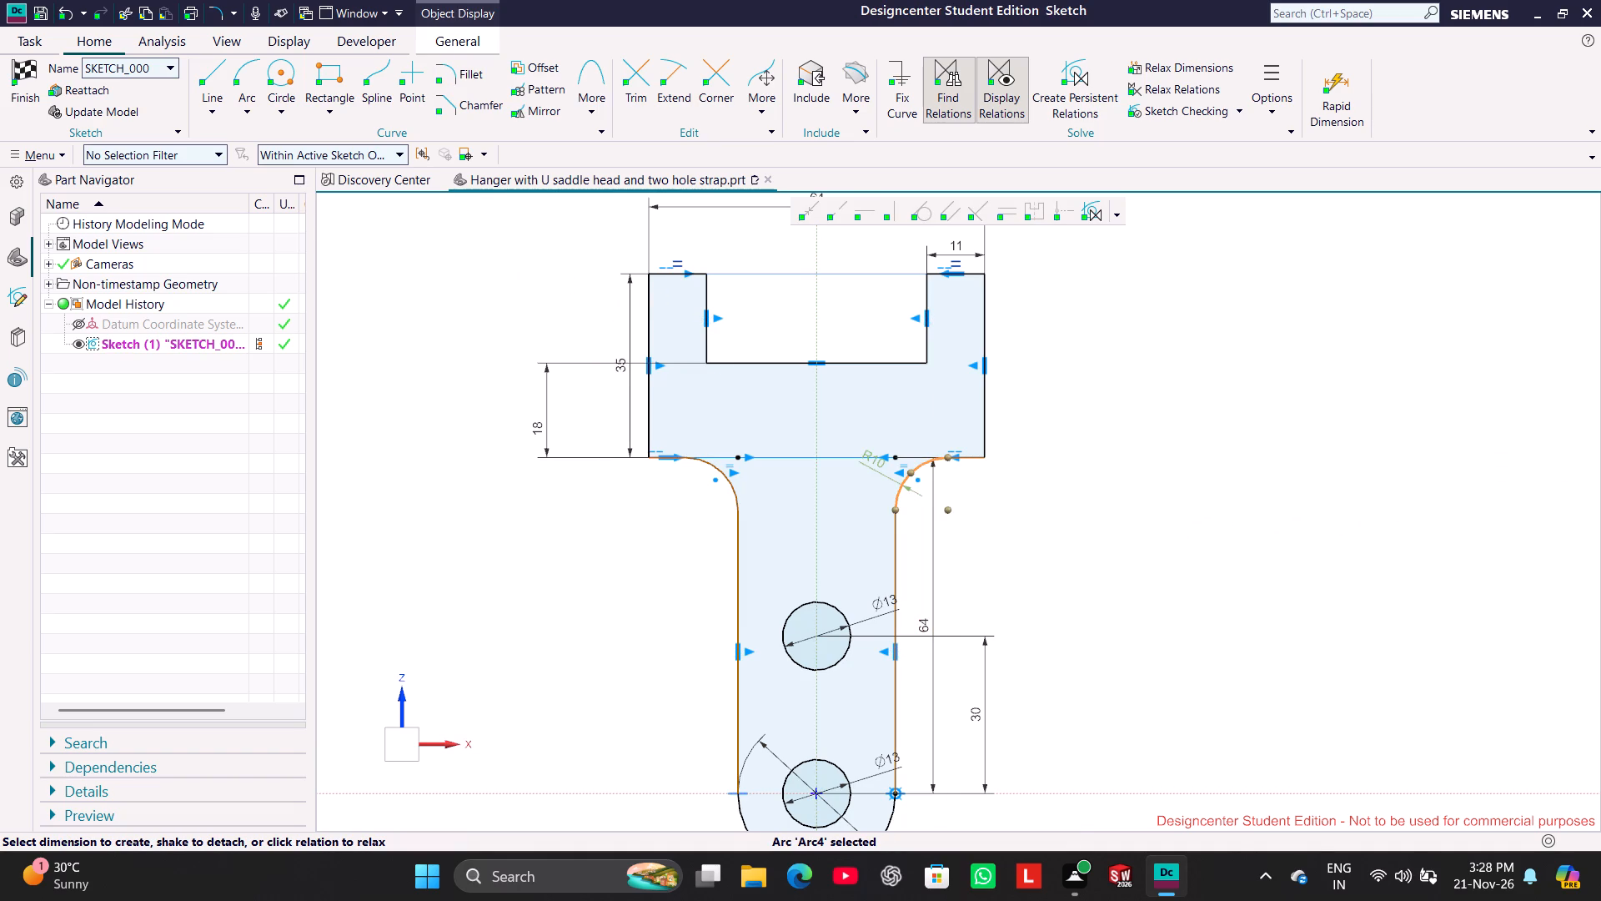
click(866, 466)
click(531, 581)
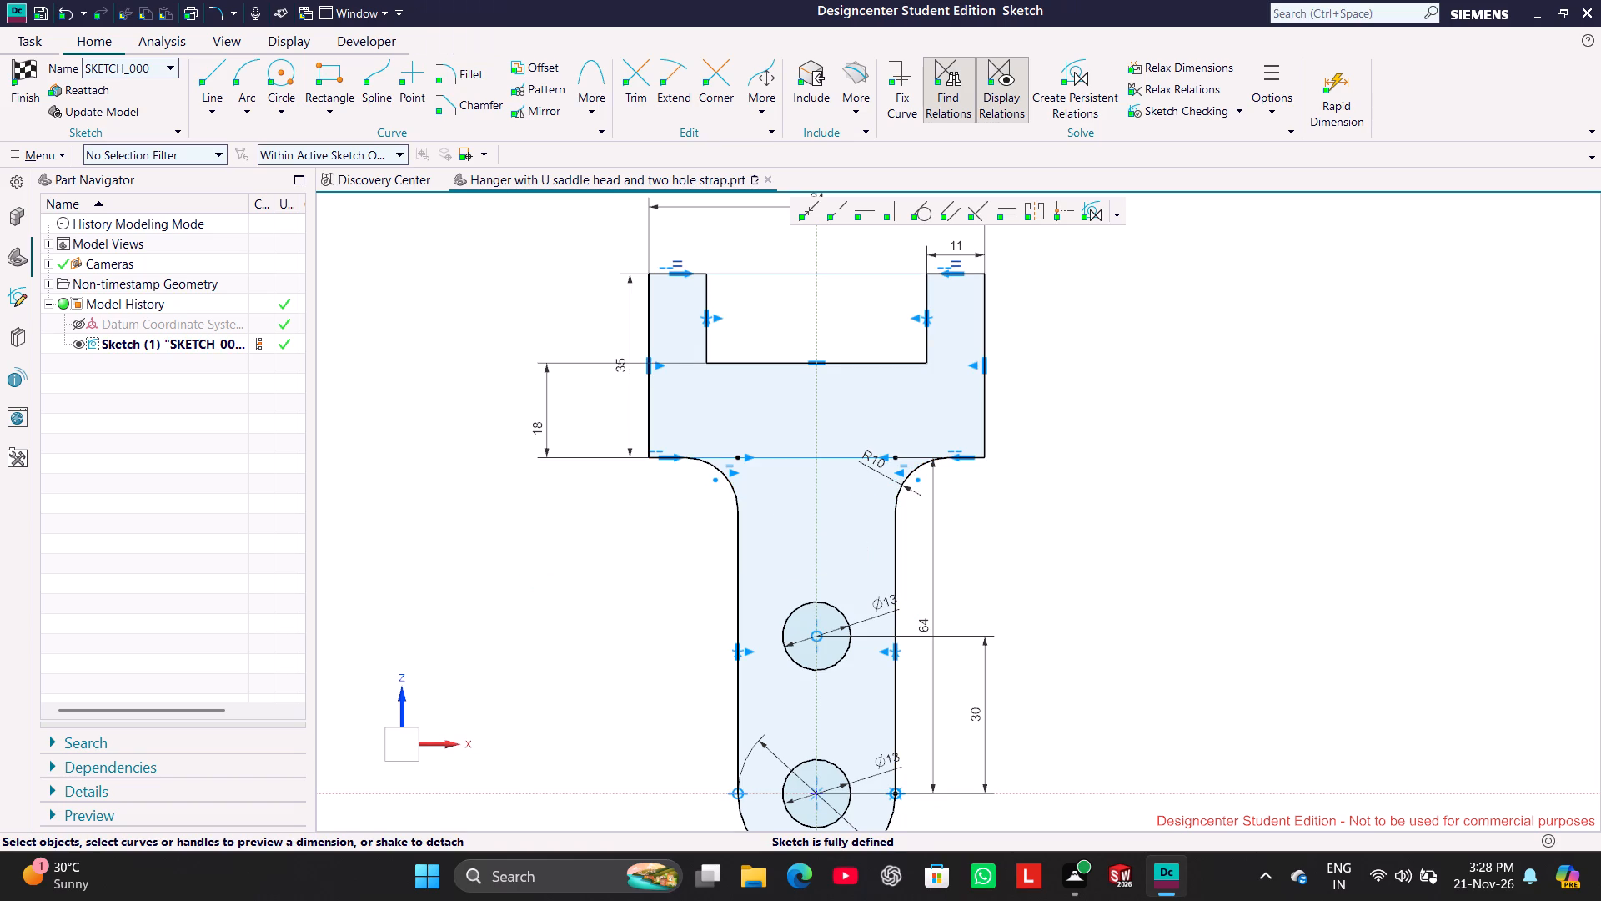
drag(875, 467, 956, 528)
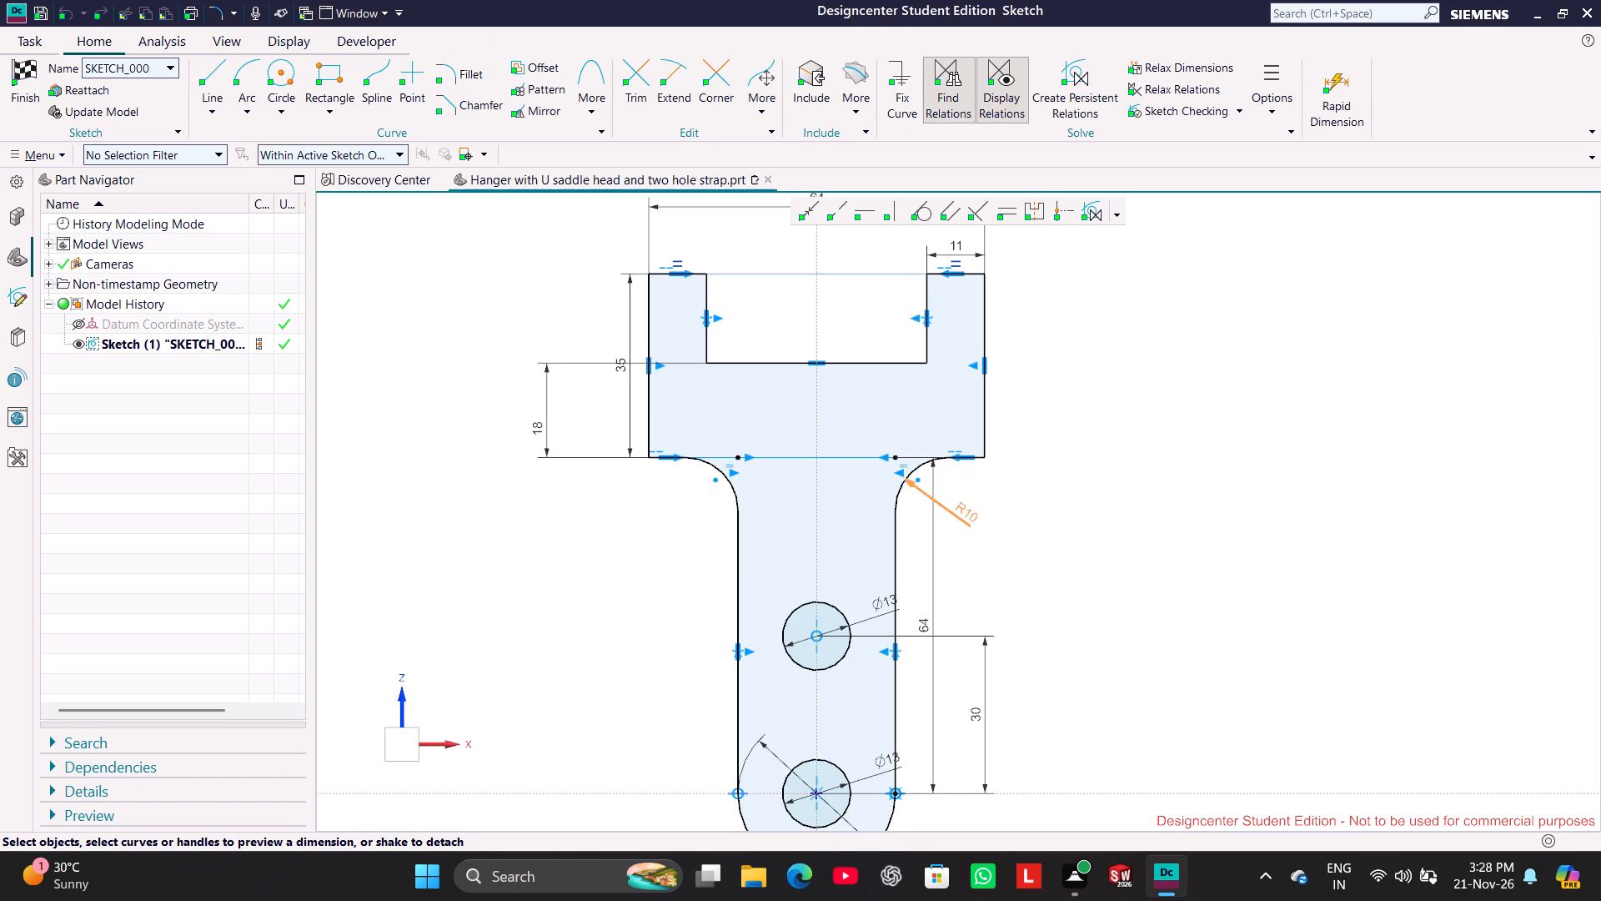
drag(956, 528, 986, 532)
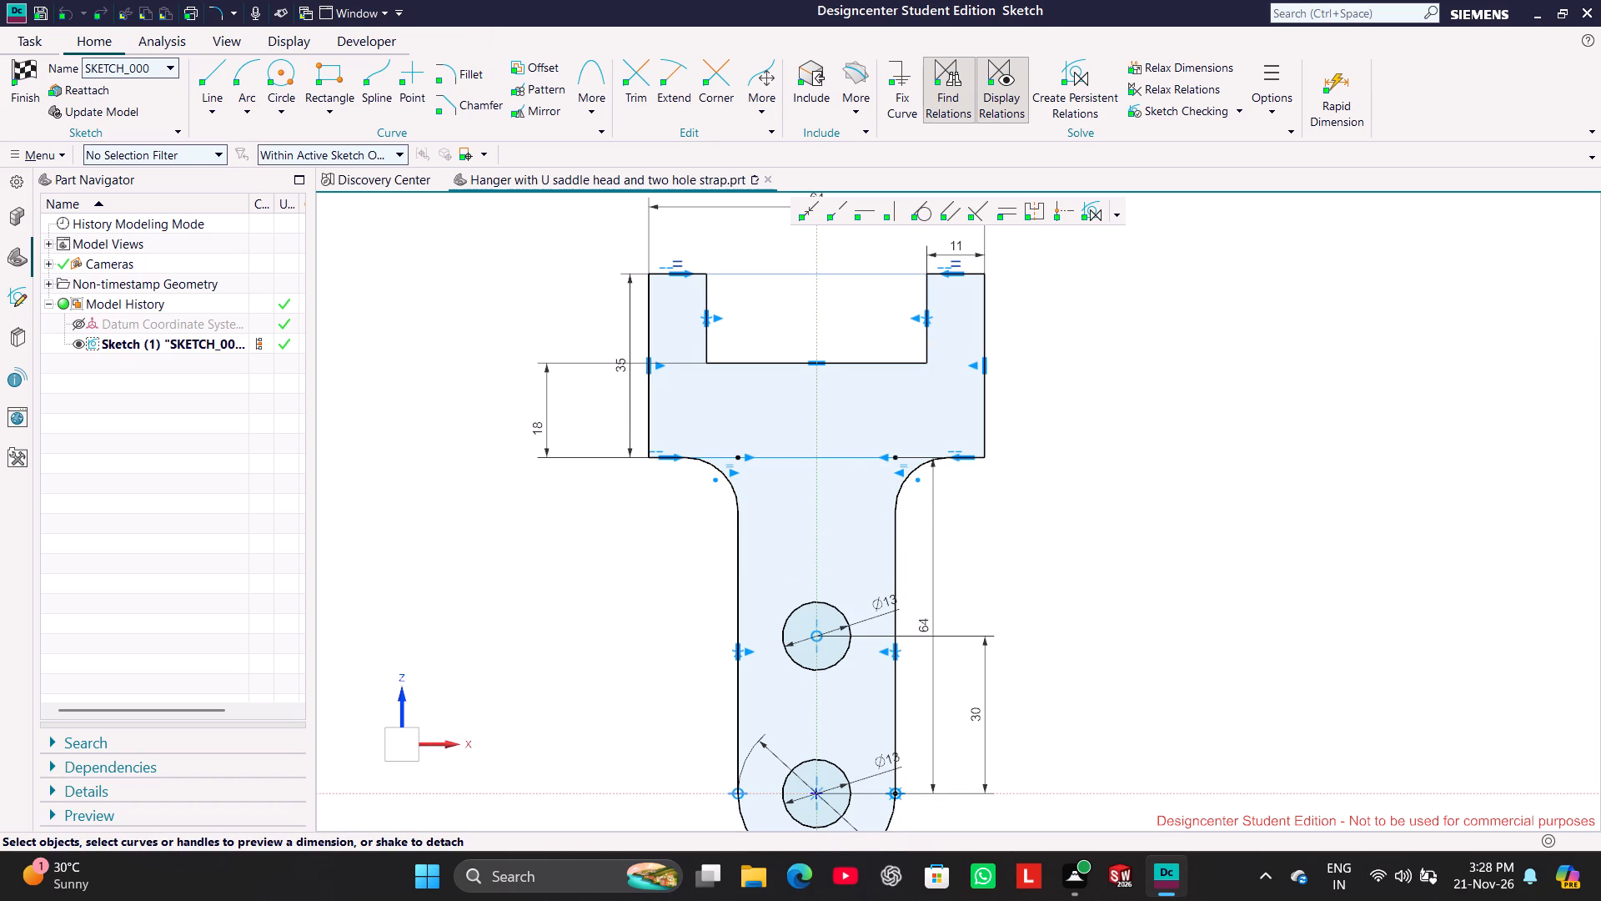
click(1107, 388)
Finish the profile sketch and return to the part model.
scroll(1077, 395, down, 2)
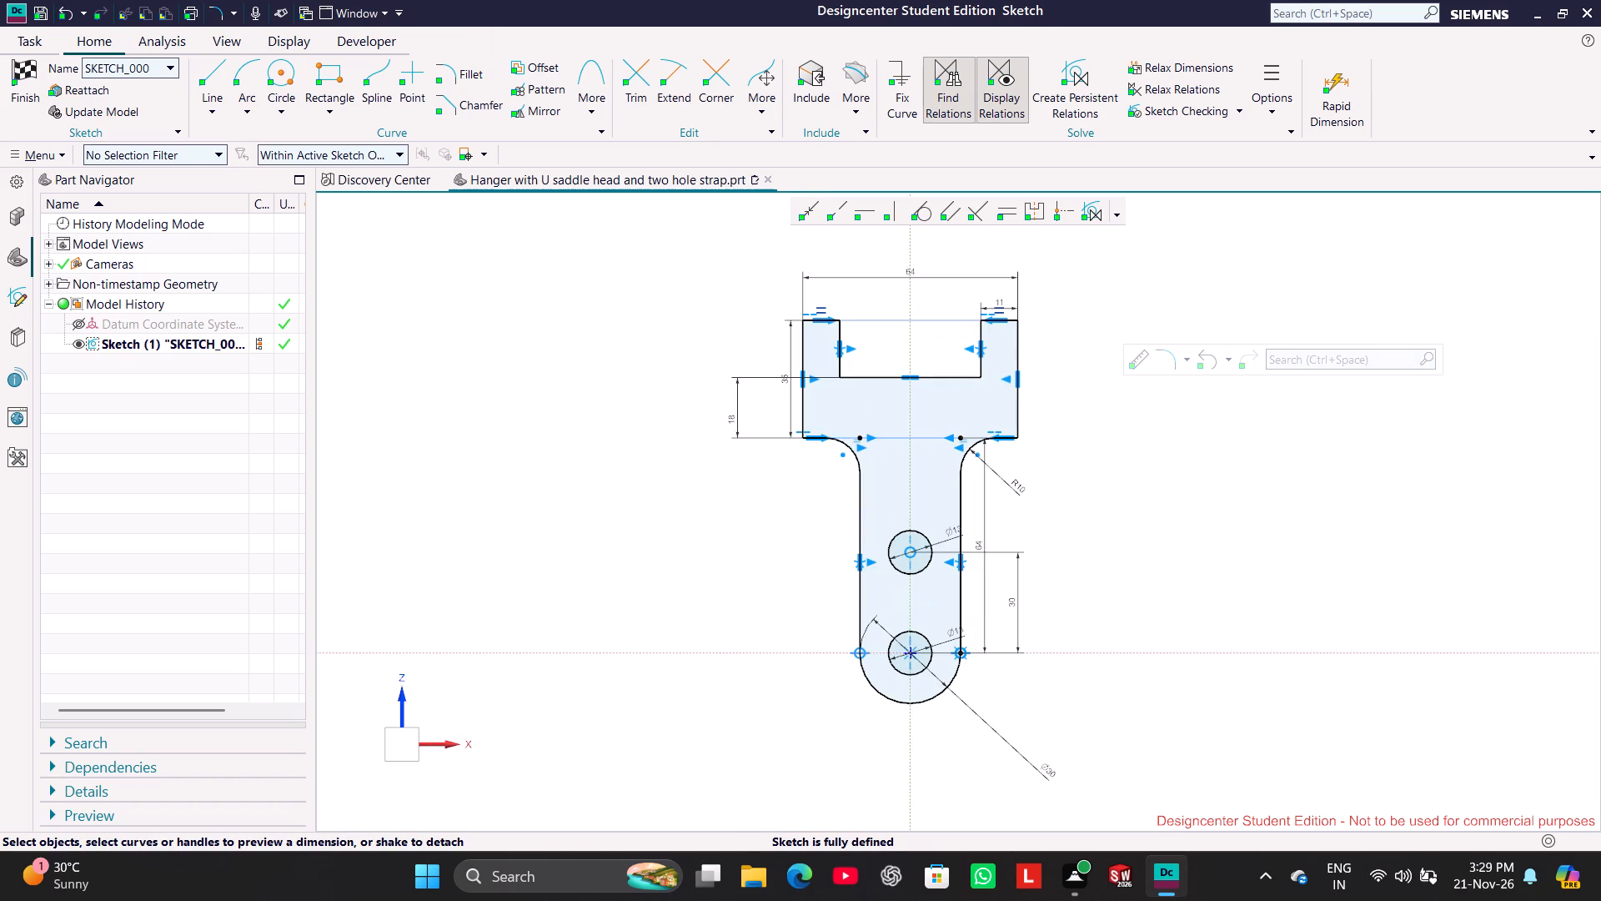
click(26, 81)
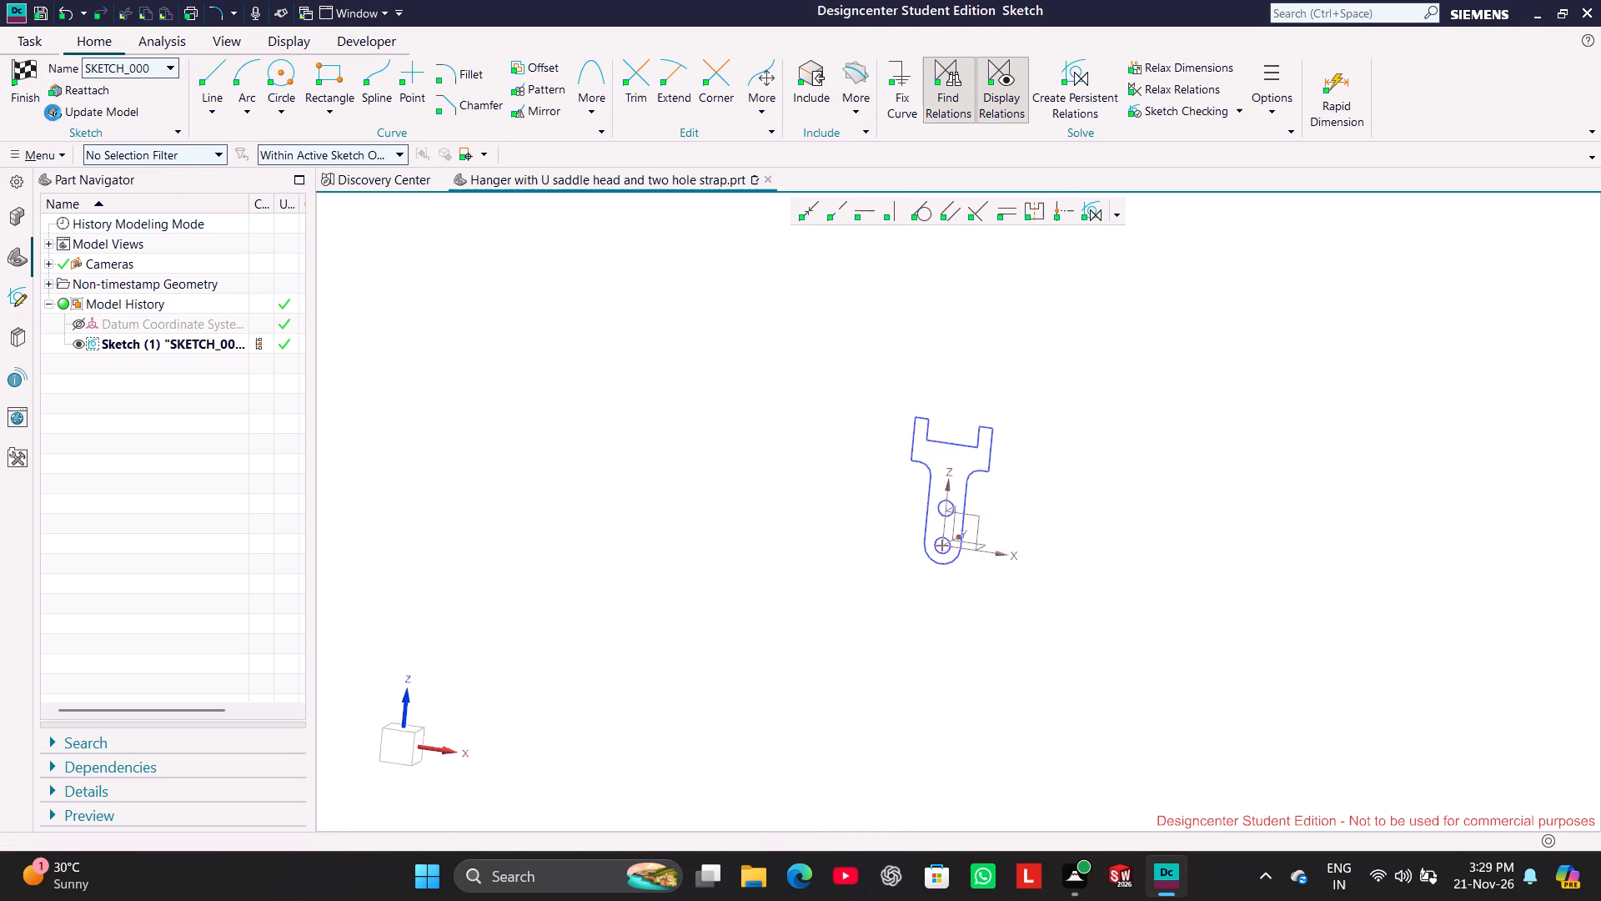
scroll(1006, 476, up, 2)
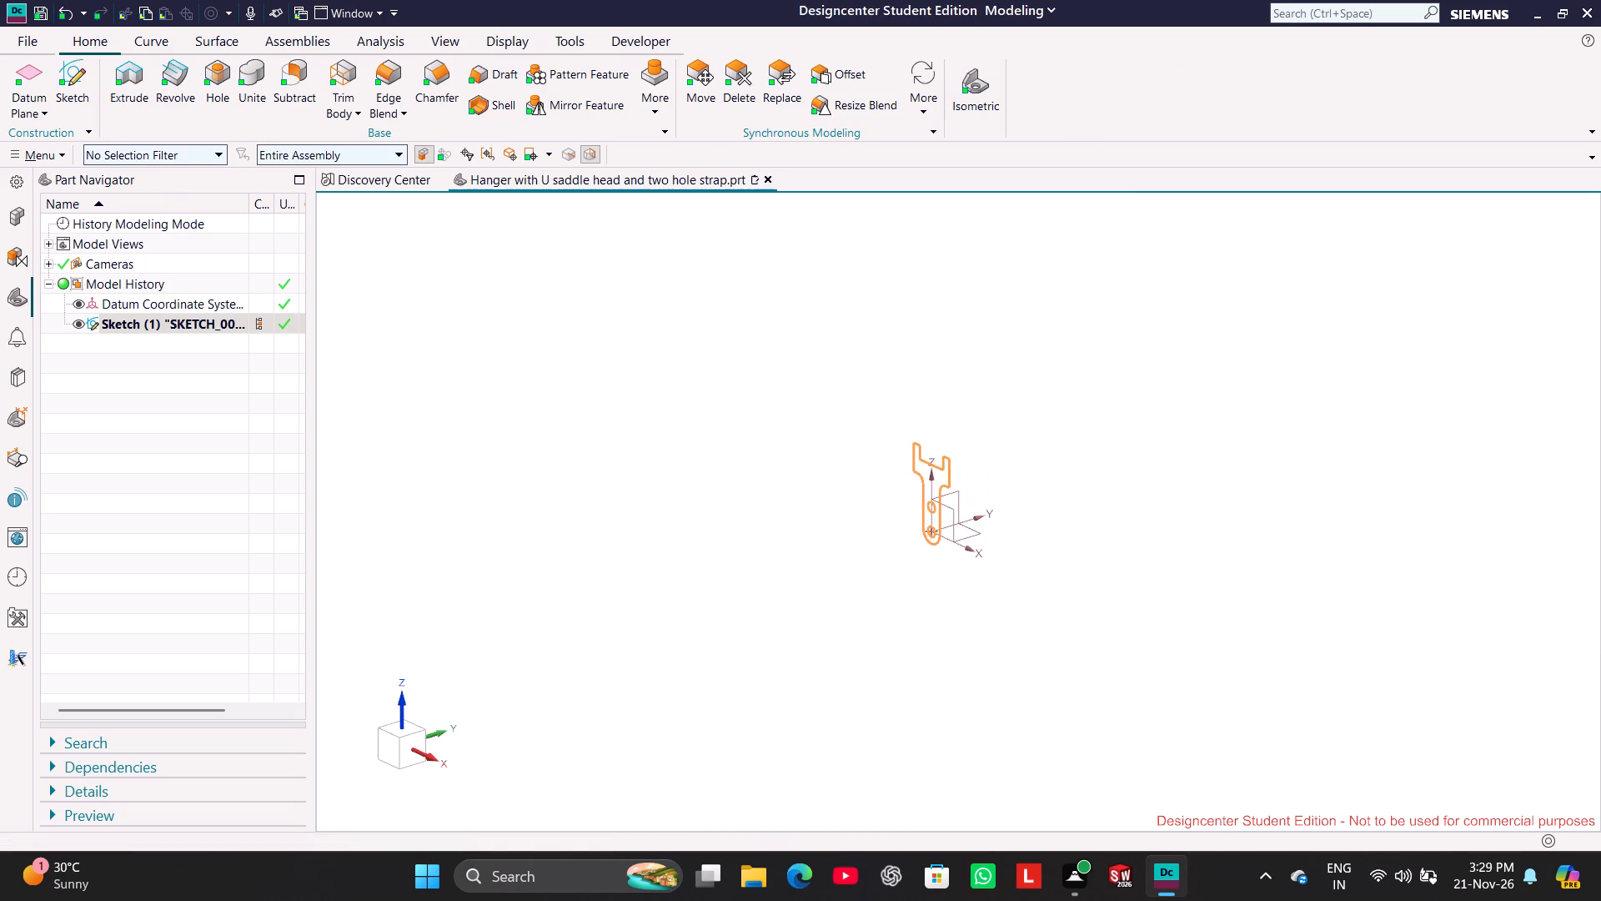
scroll(1006, 476, up, 2)
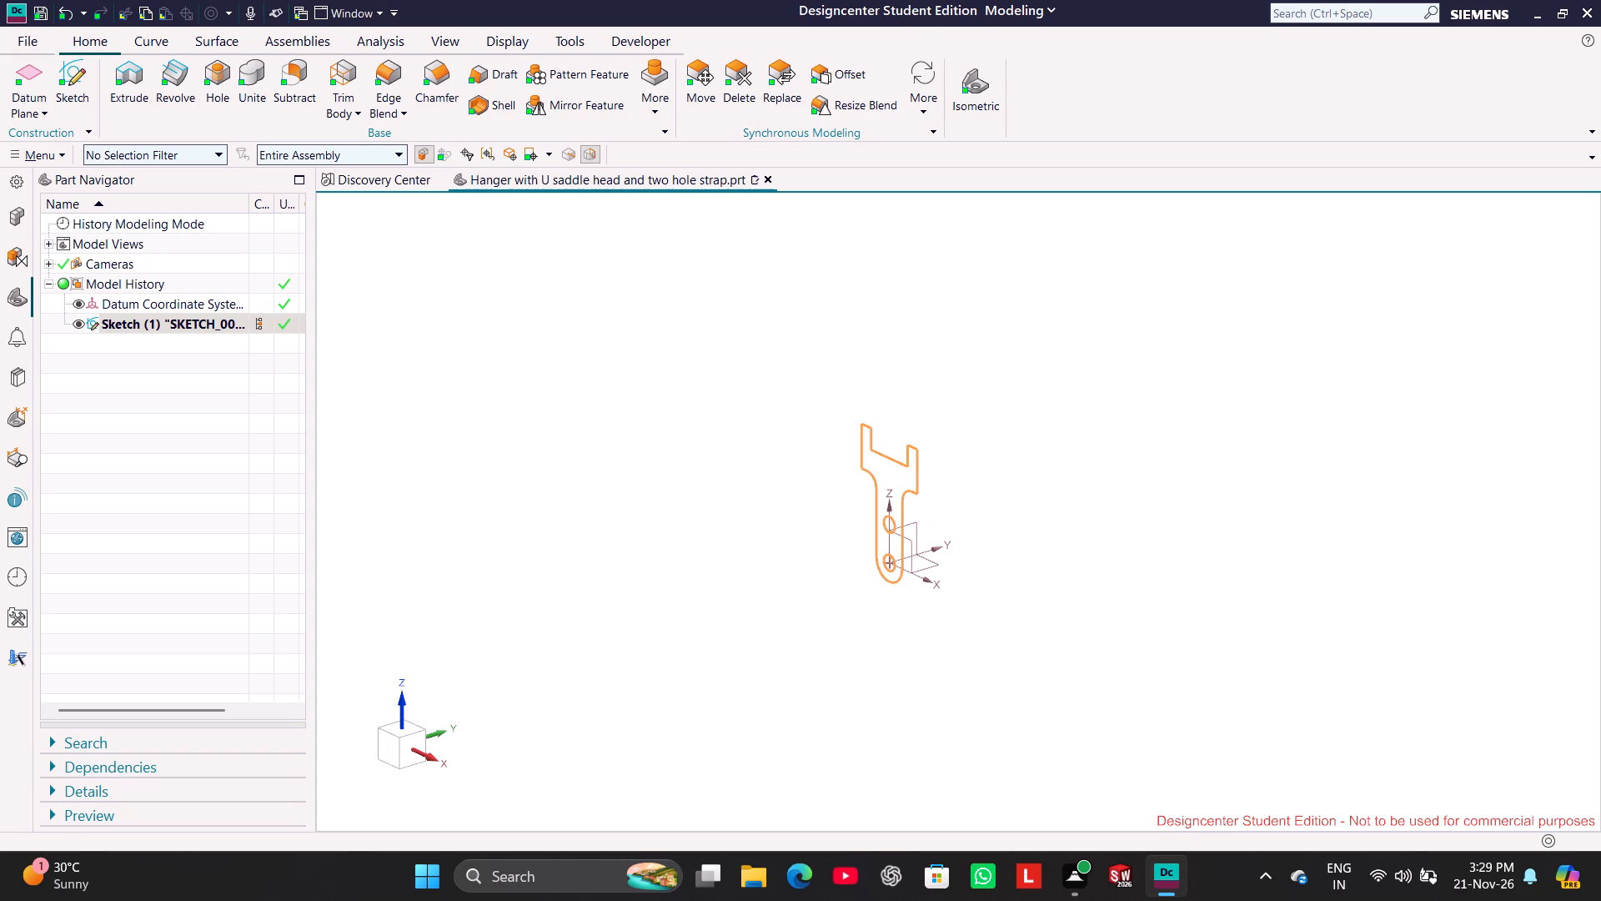
Reopen the profile sketch with rollback, draw a 64 mm horizontal line across the saddle head's bottom edge, and finish the sketch.
right_click(208, 323)
click(252, 301)
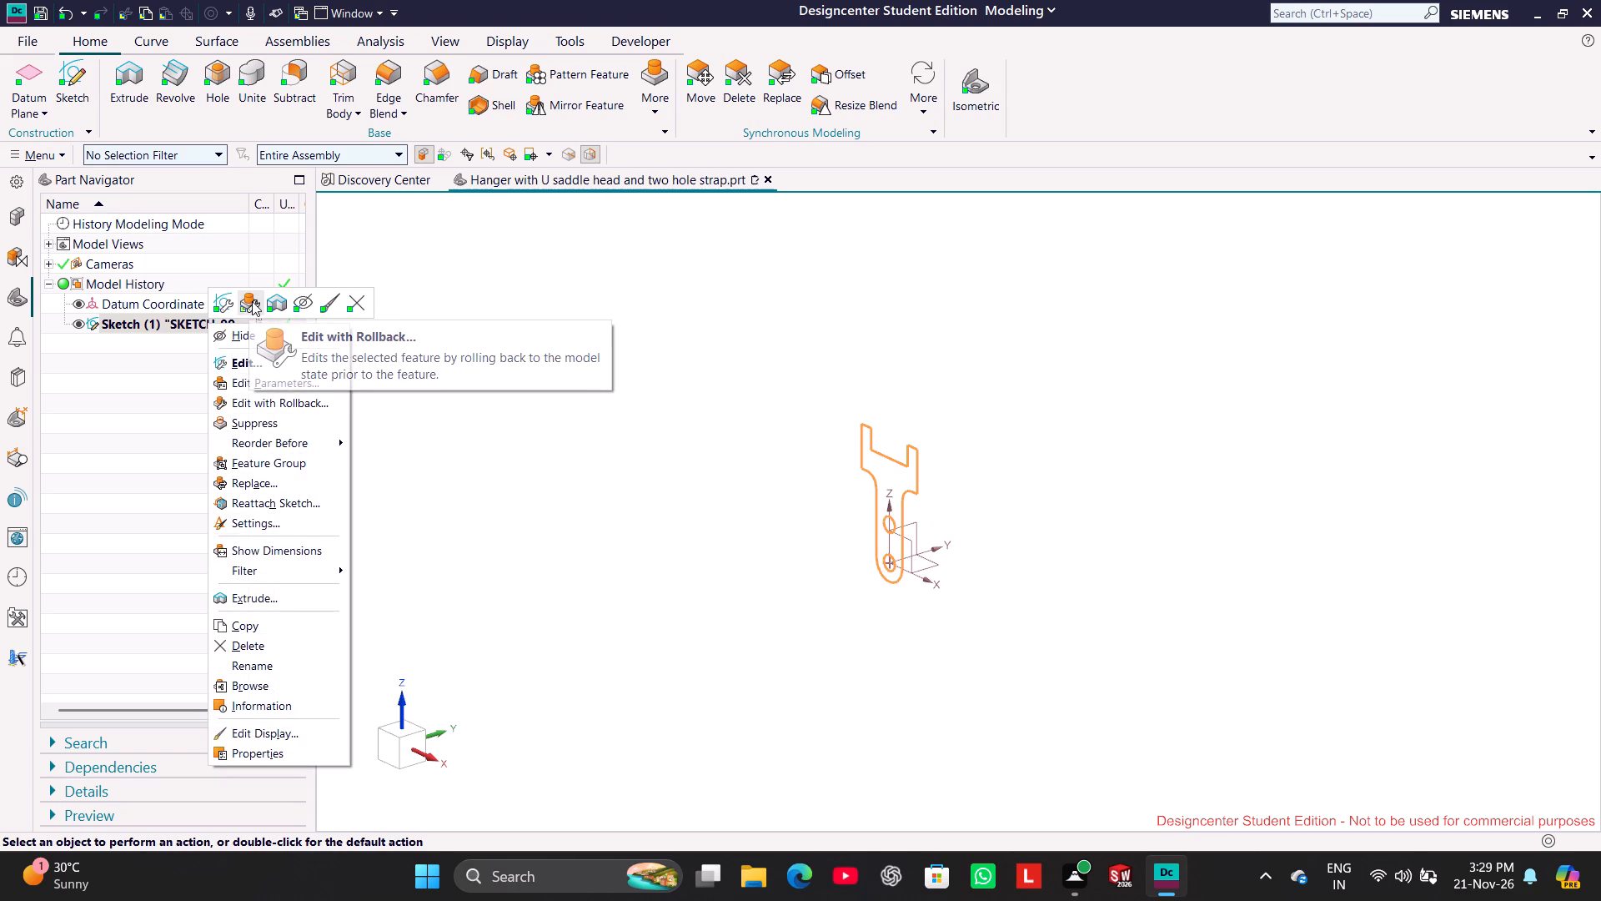
click(609, 375)
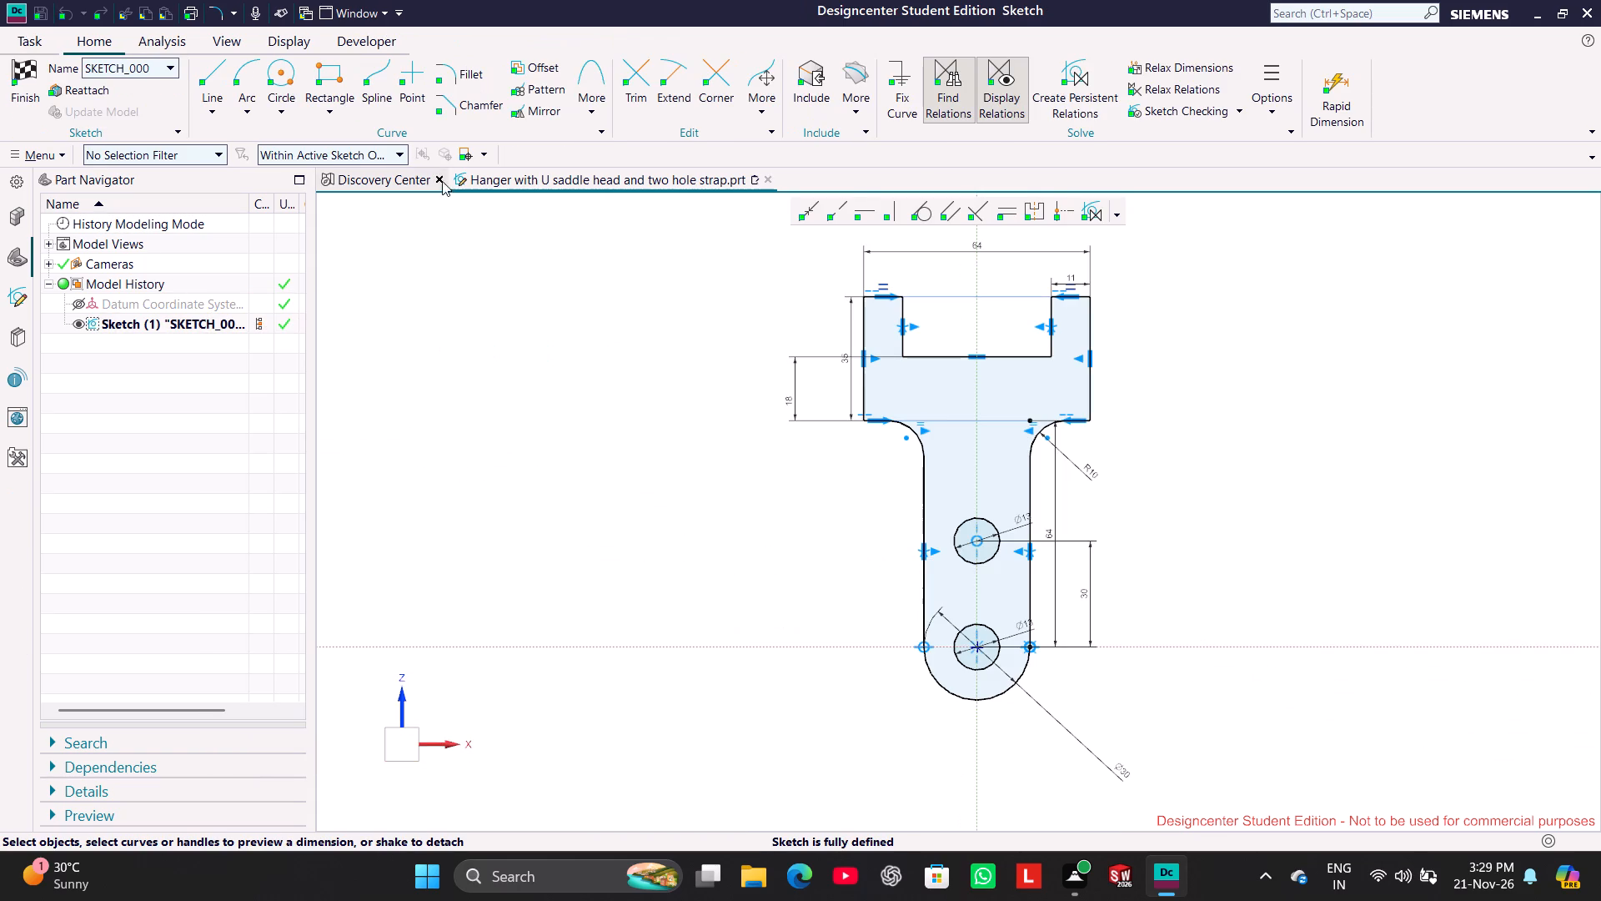
click(209, 71)
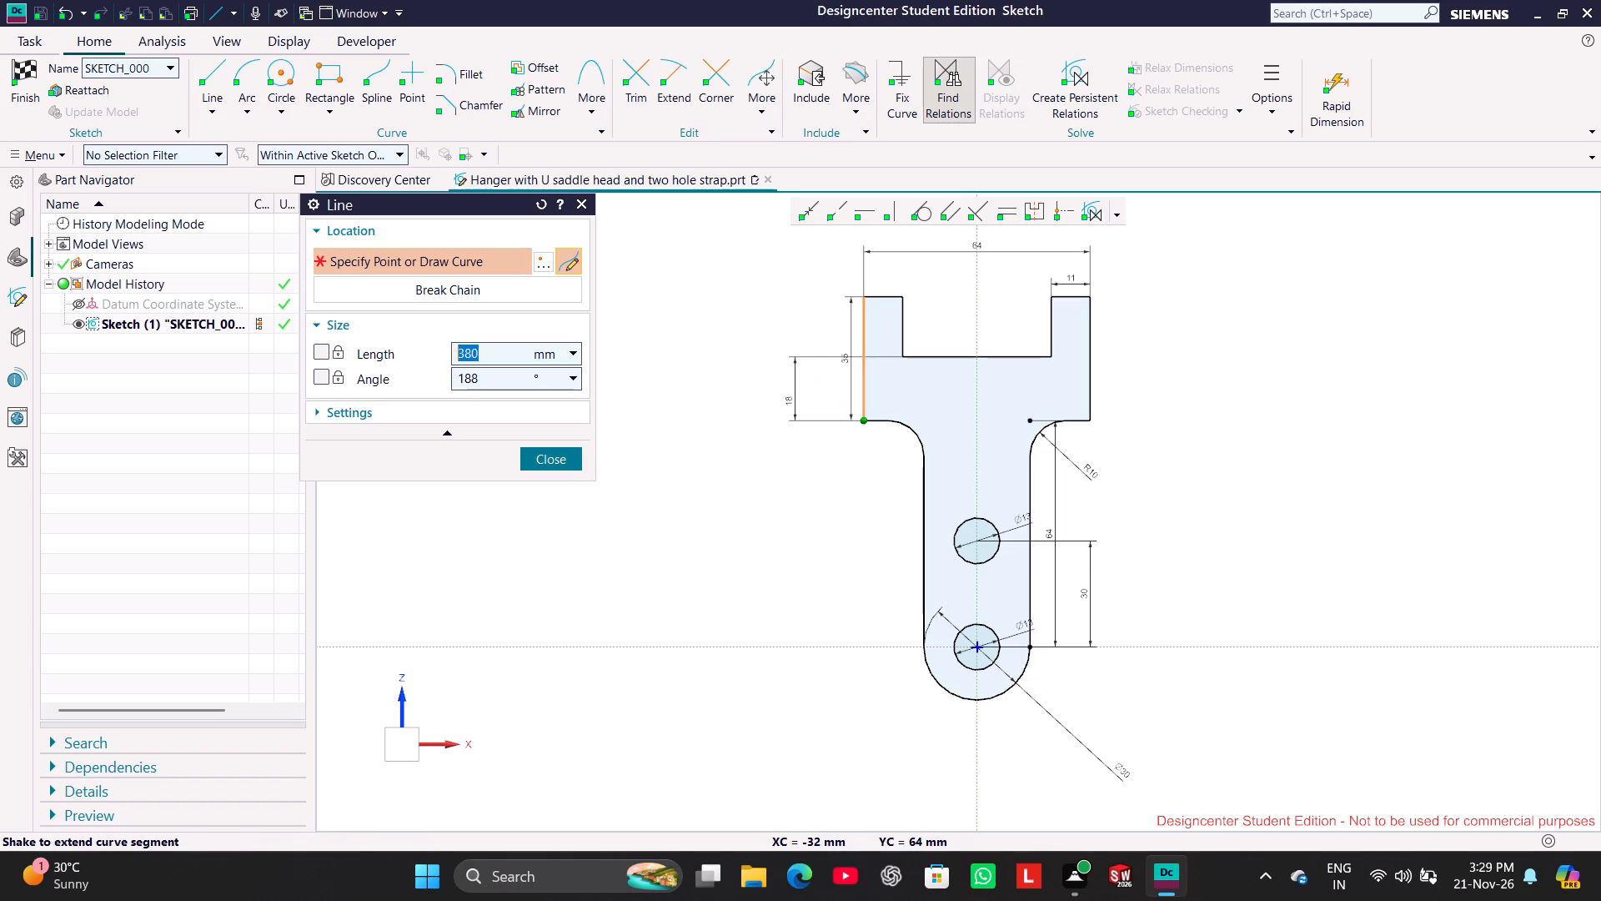
click(867, 422)
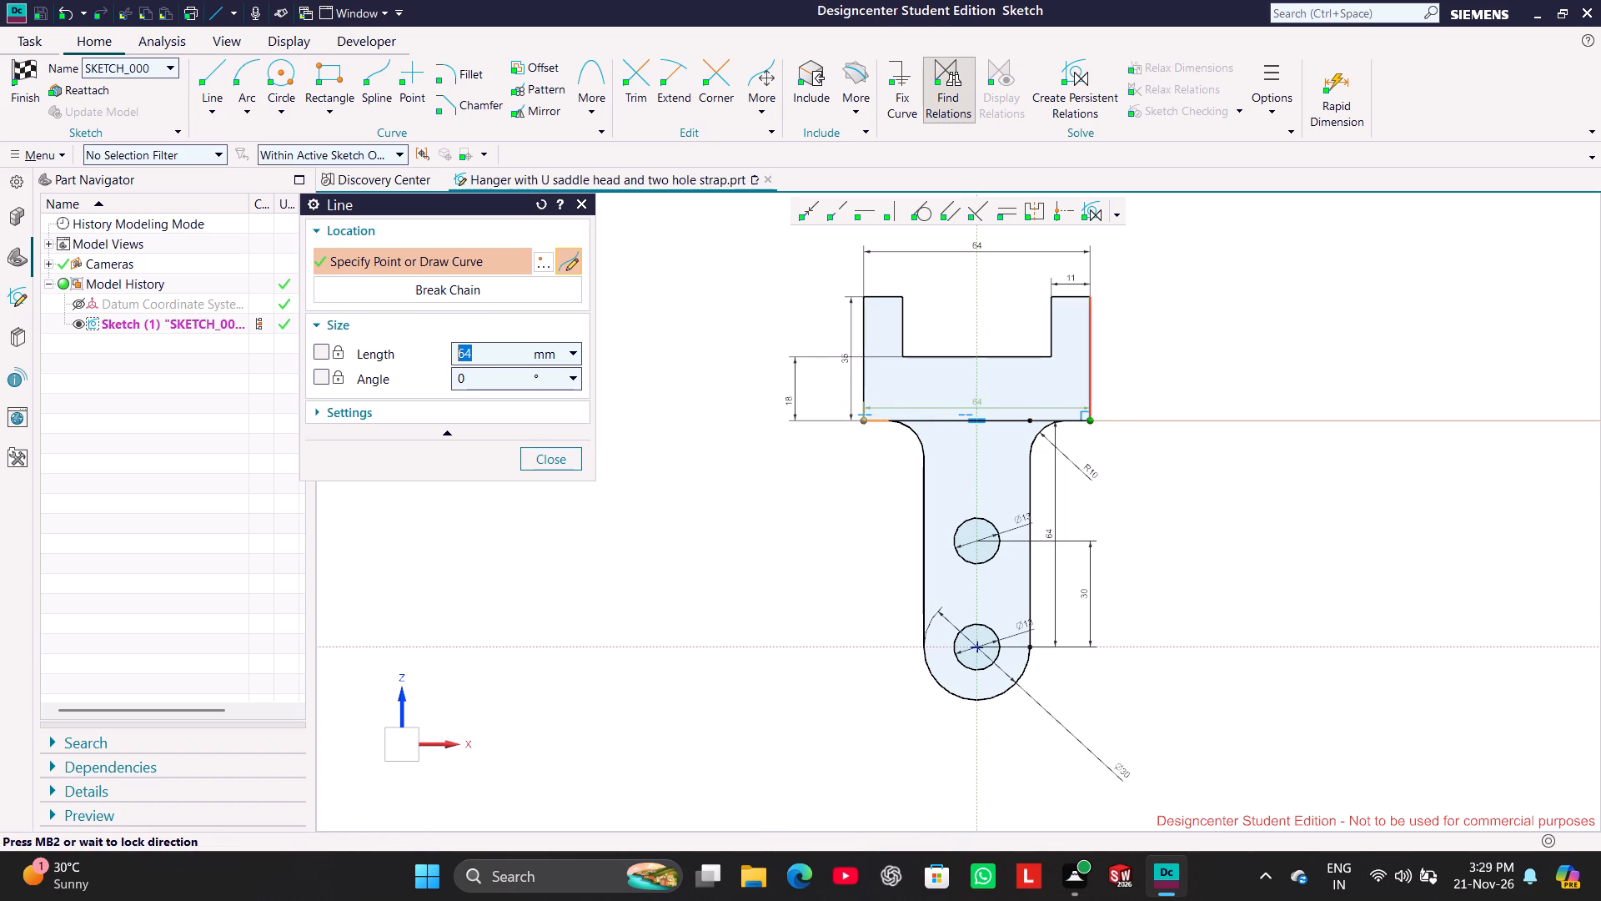
click(1090, 415)
click(563, 454)
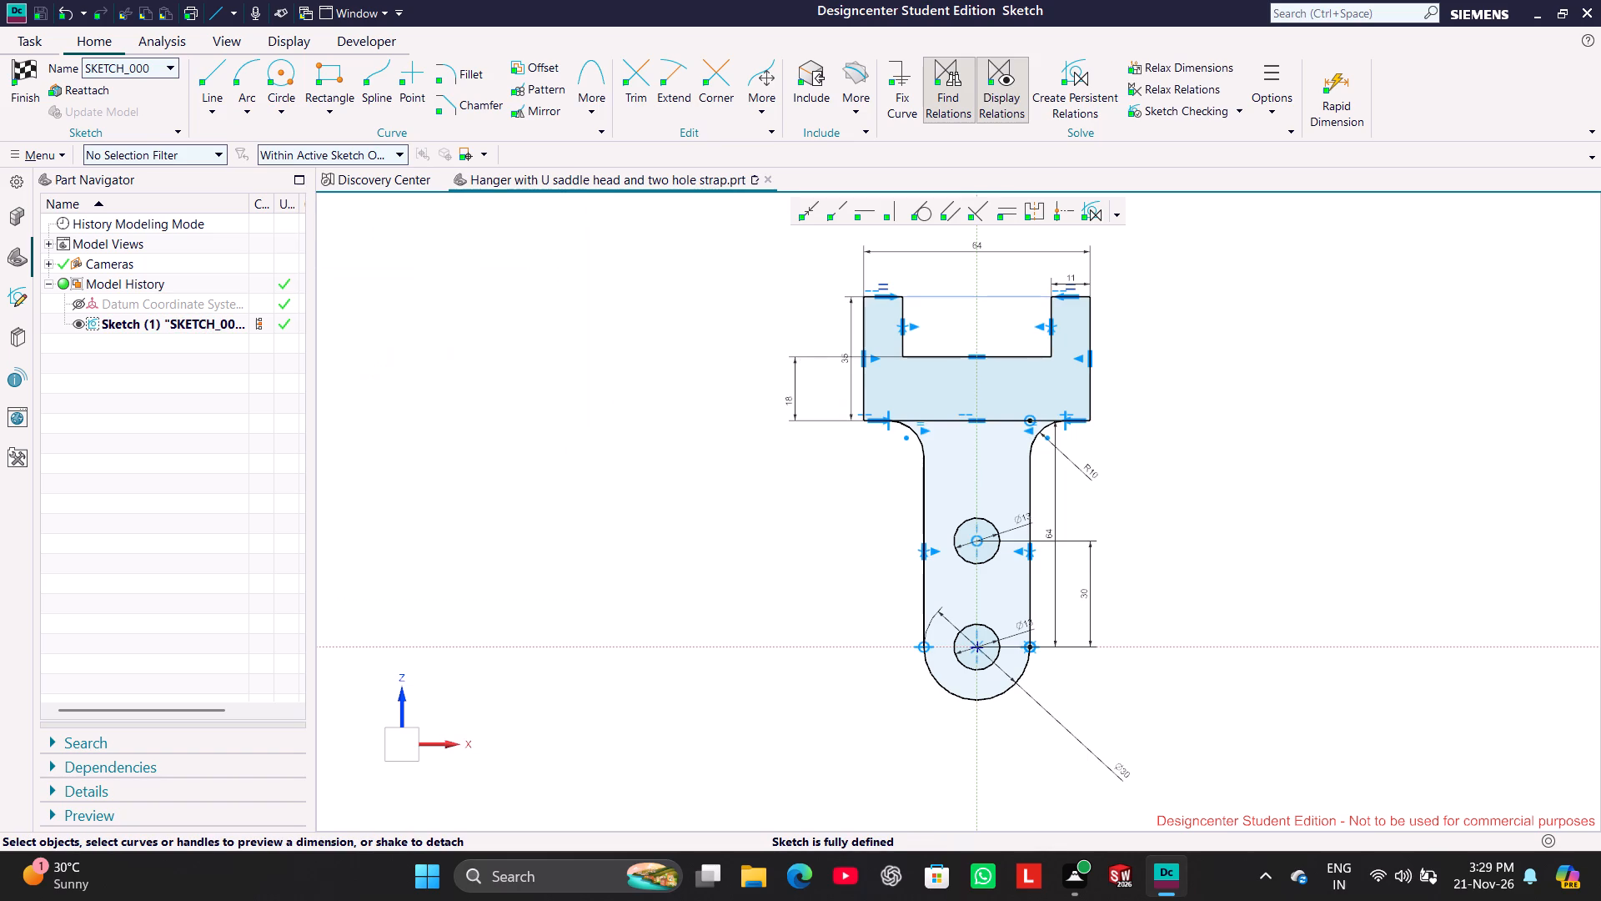
click(24, 77)
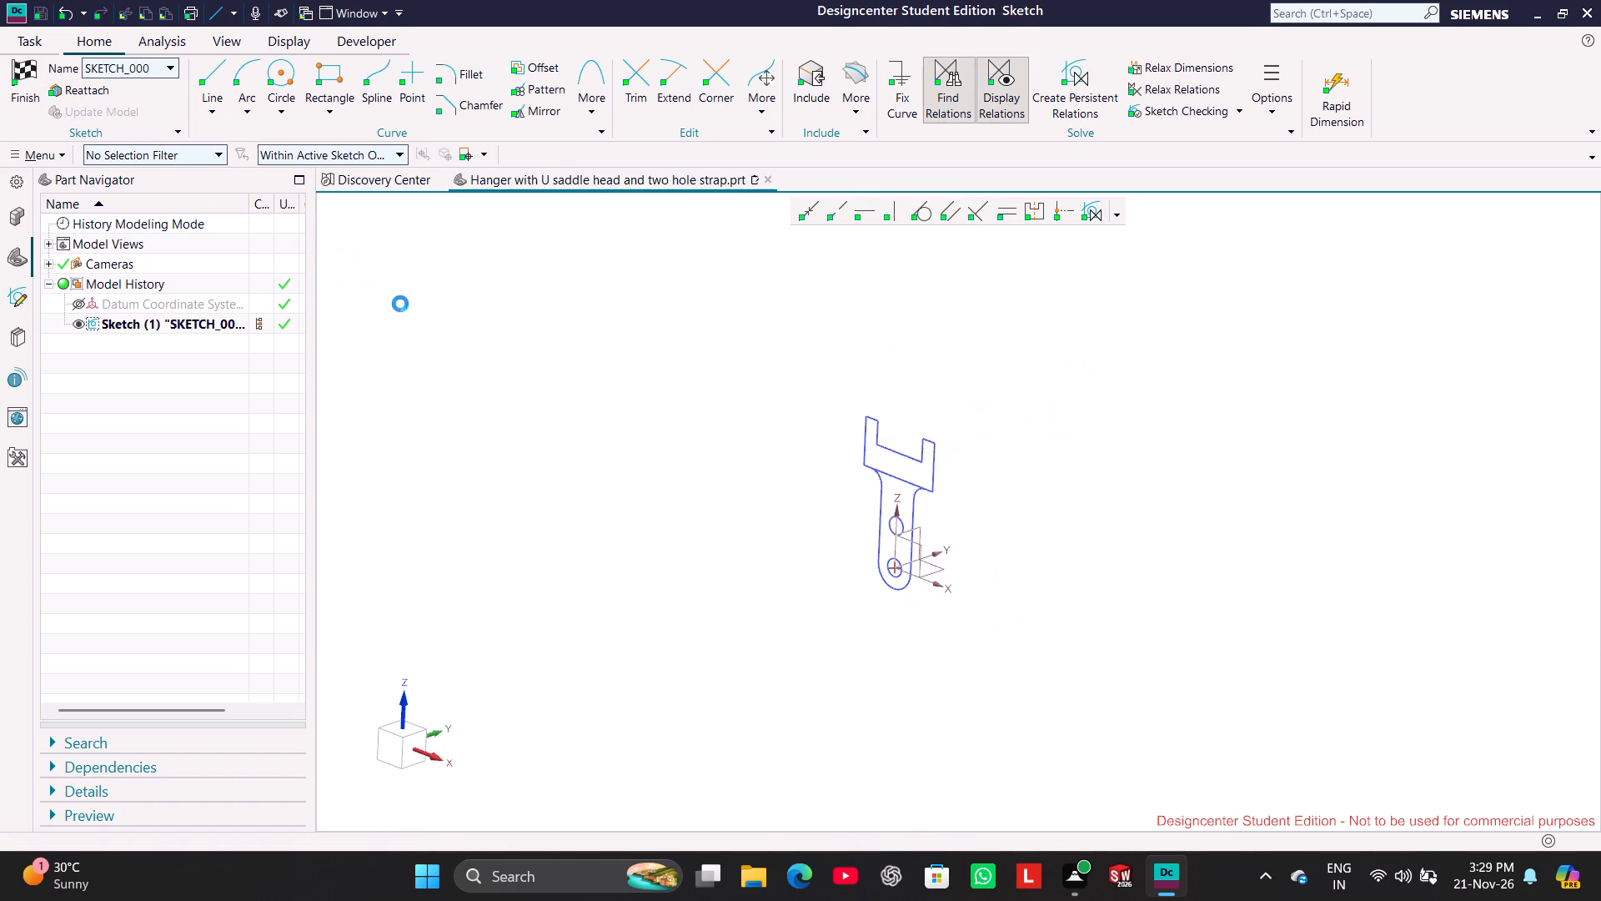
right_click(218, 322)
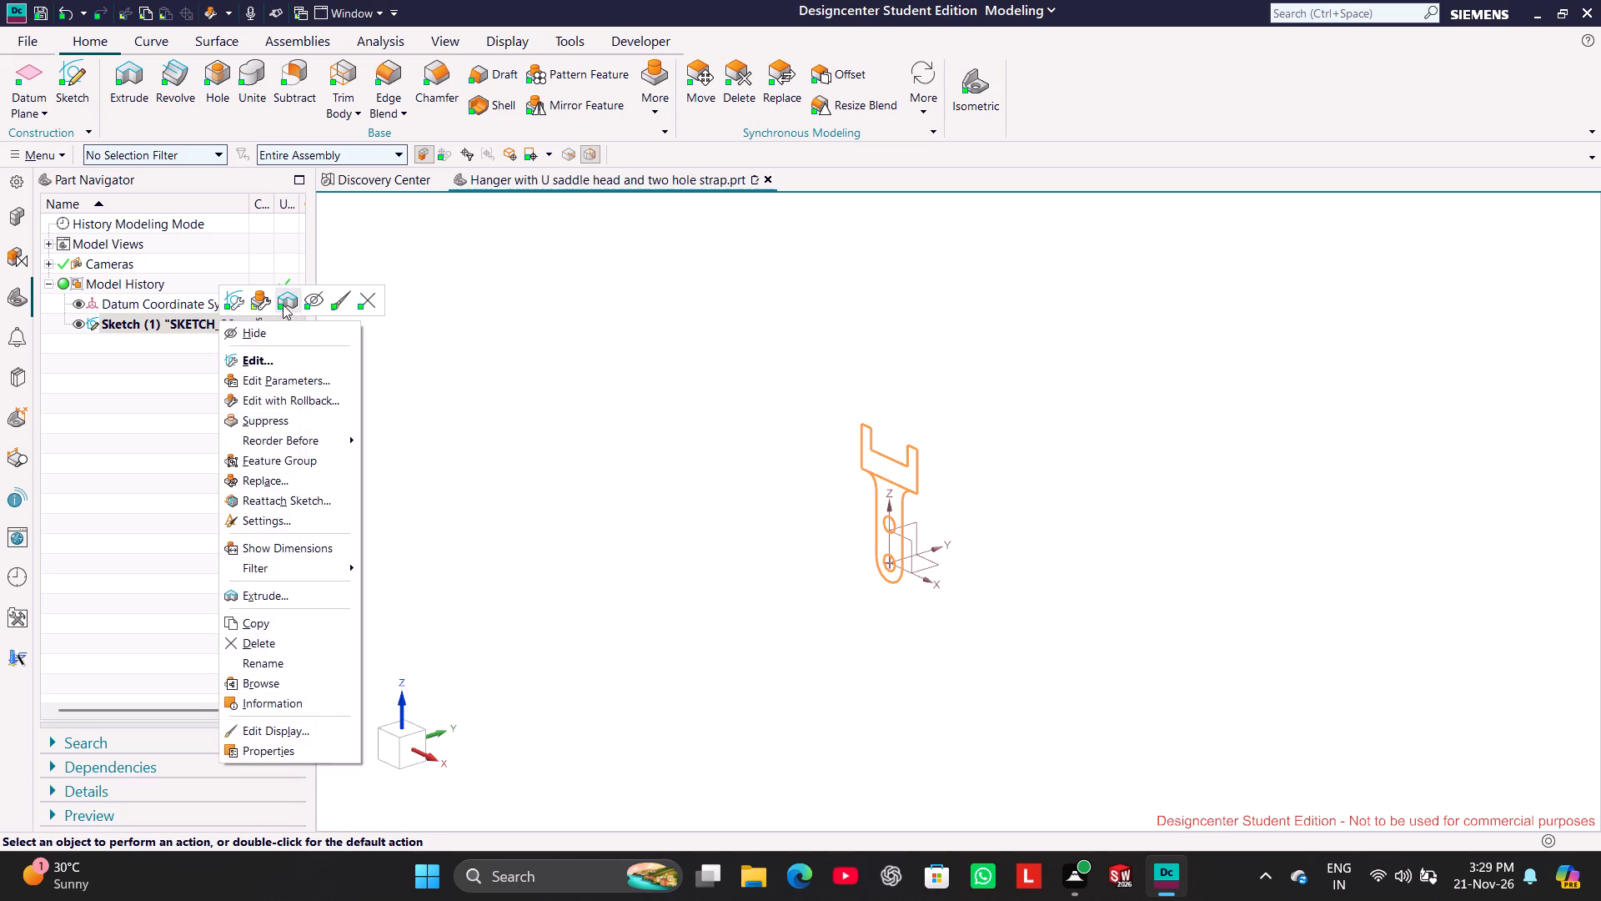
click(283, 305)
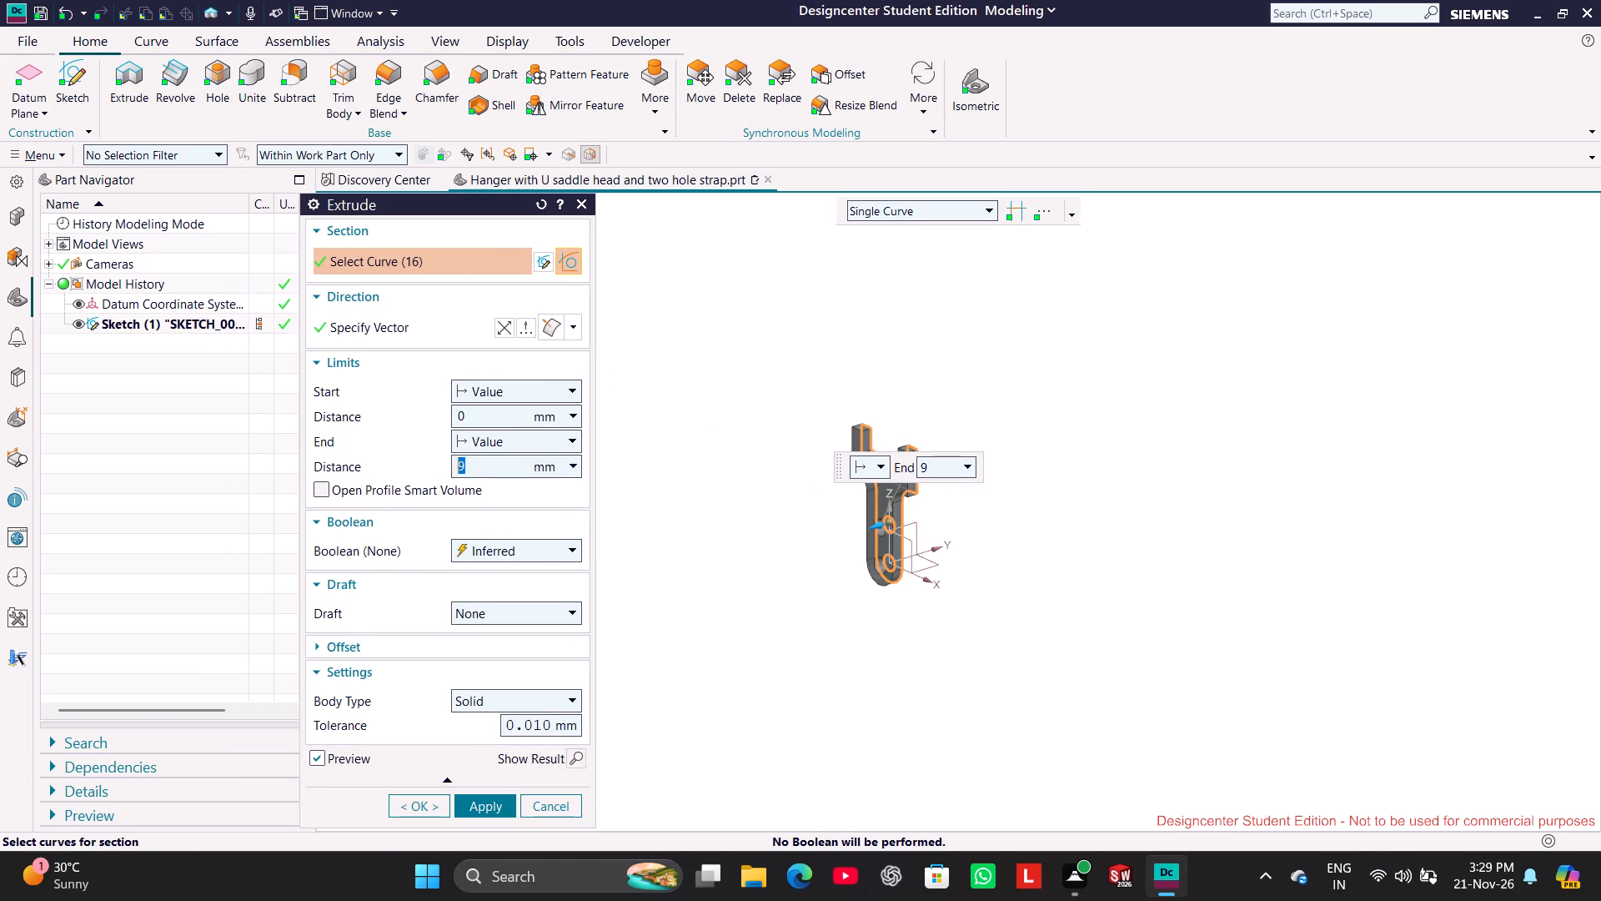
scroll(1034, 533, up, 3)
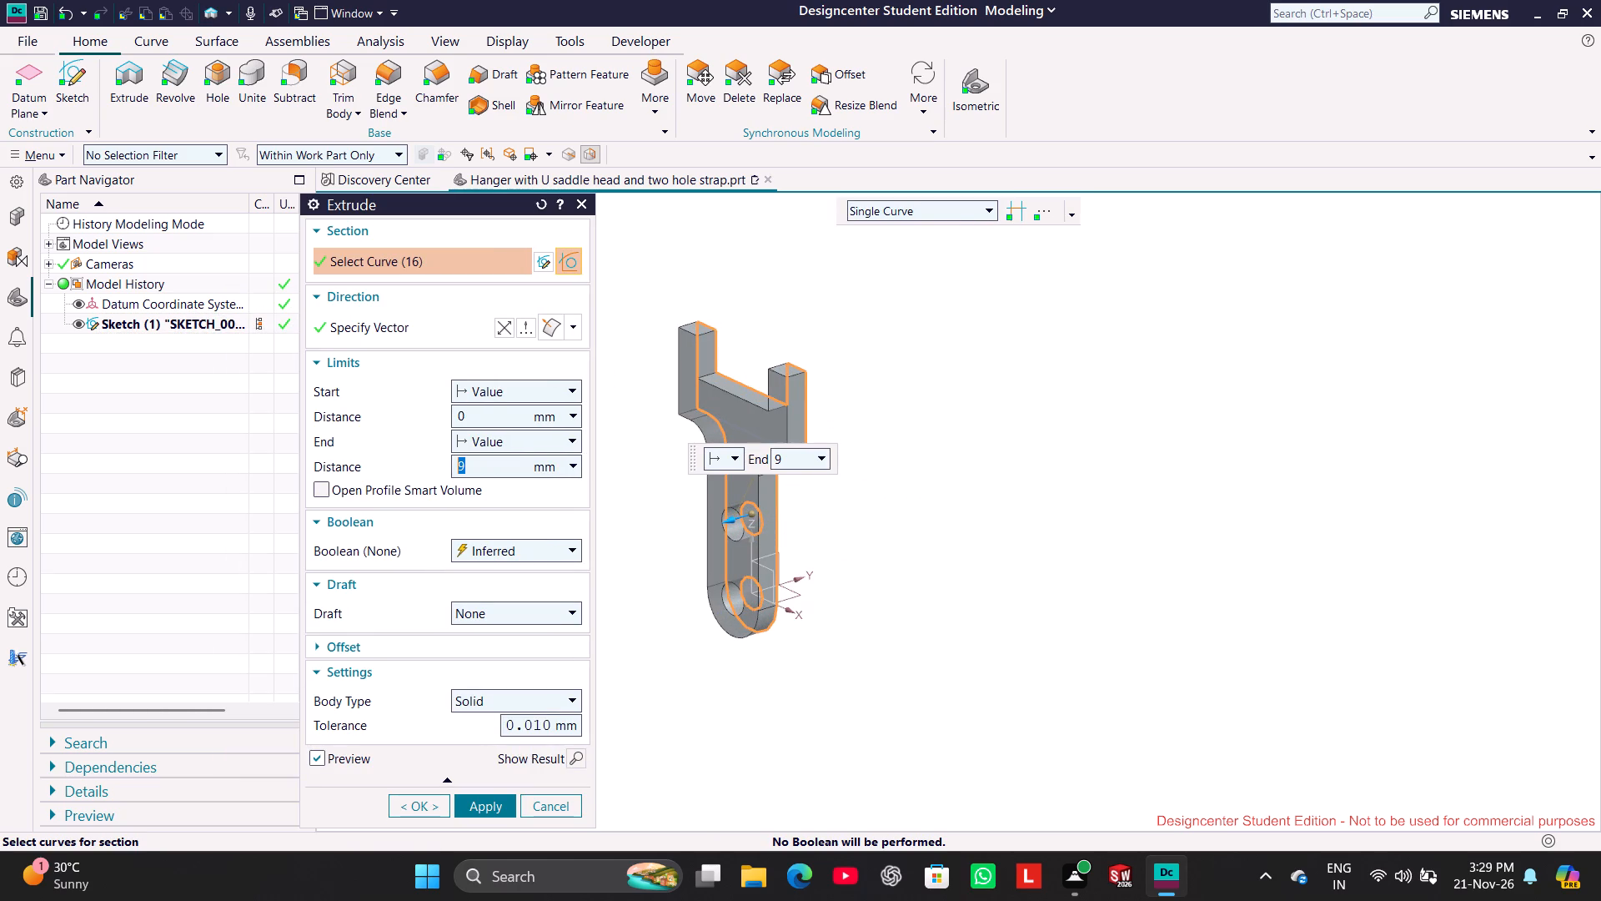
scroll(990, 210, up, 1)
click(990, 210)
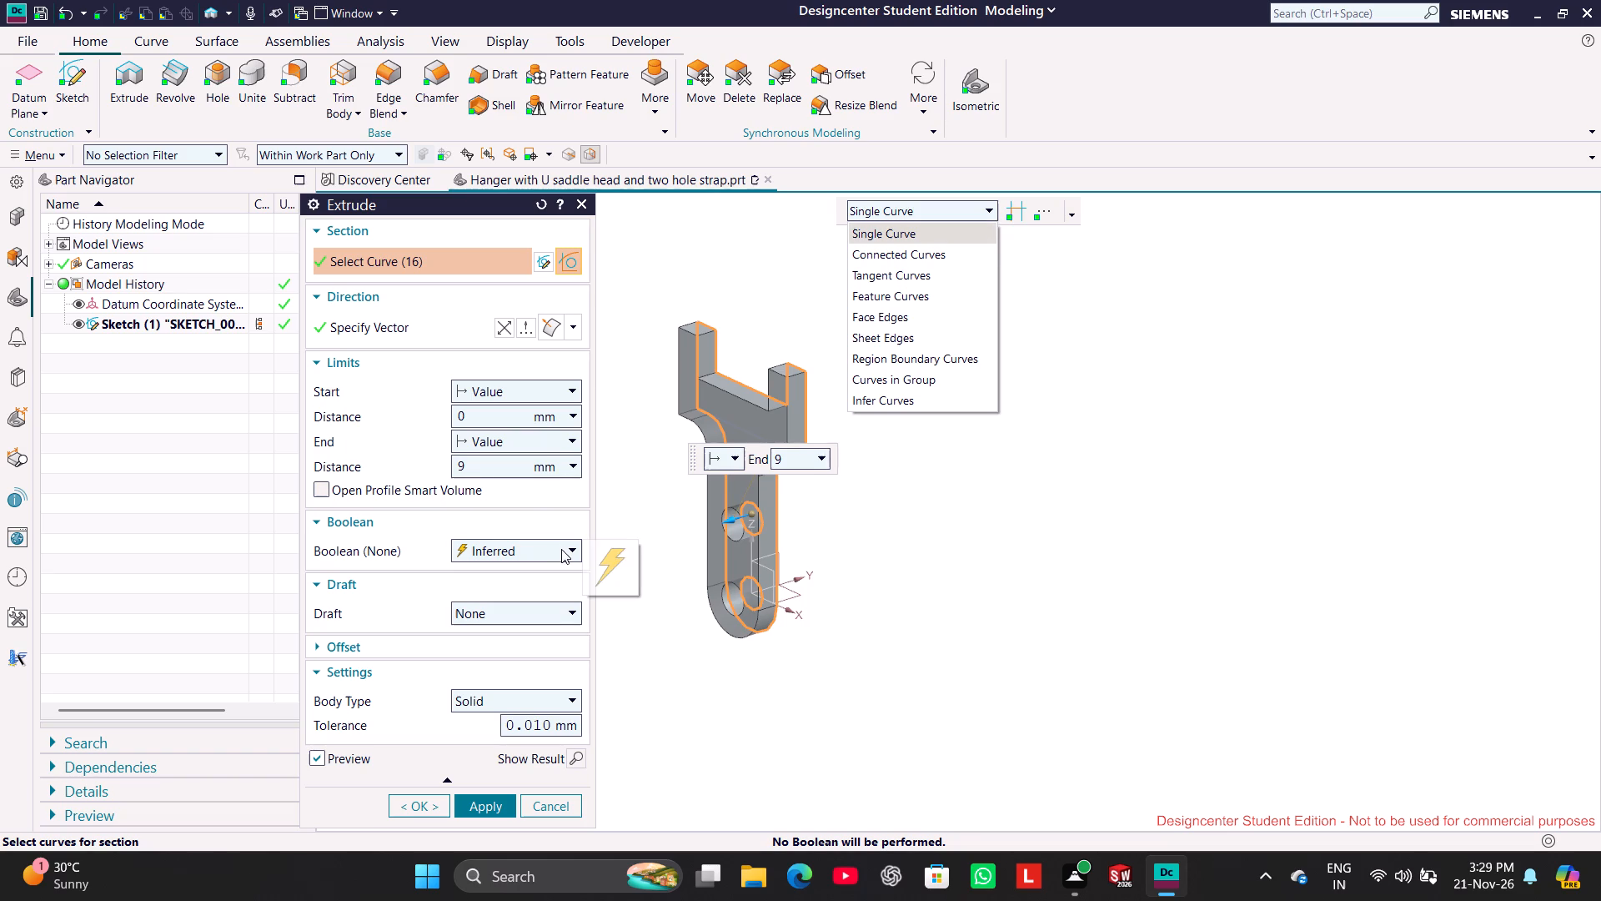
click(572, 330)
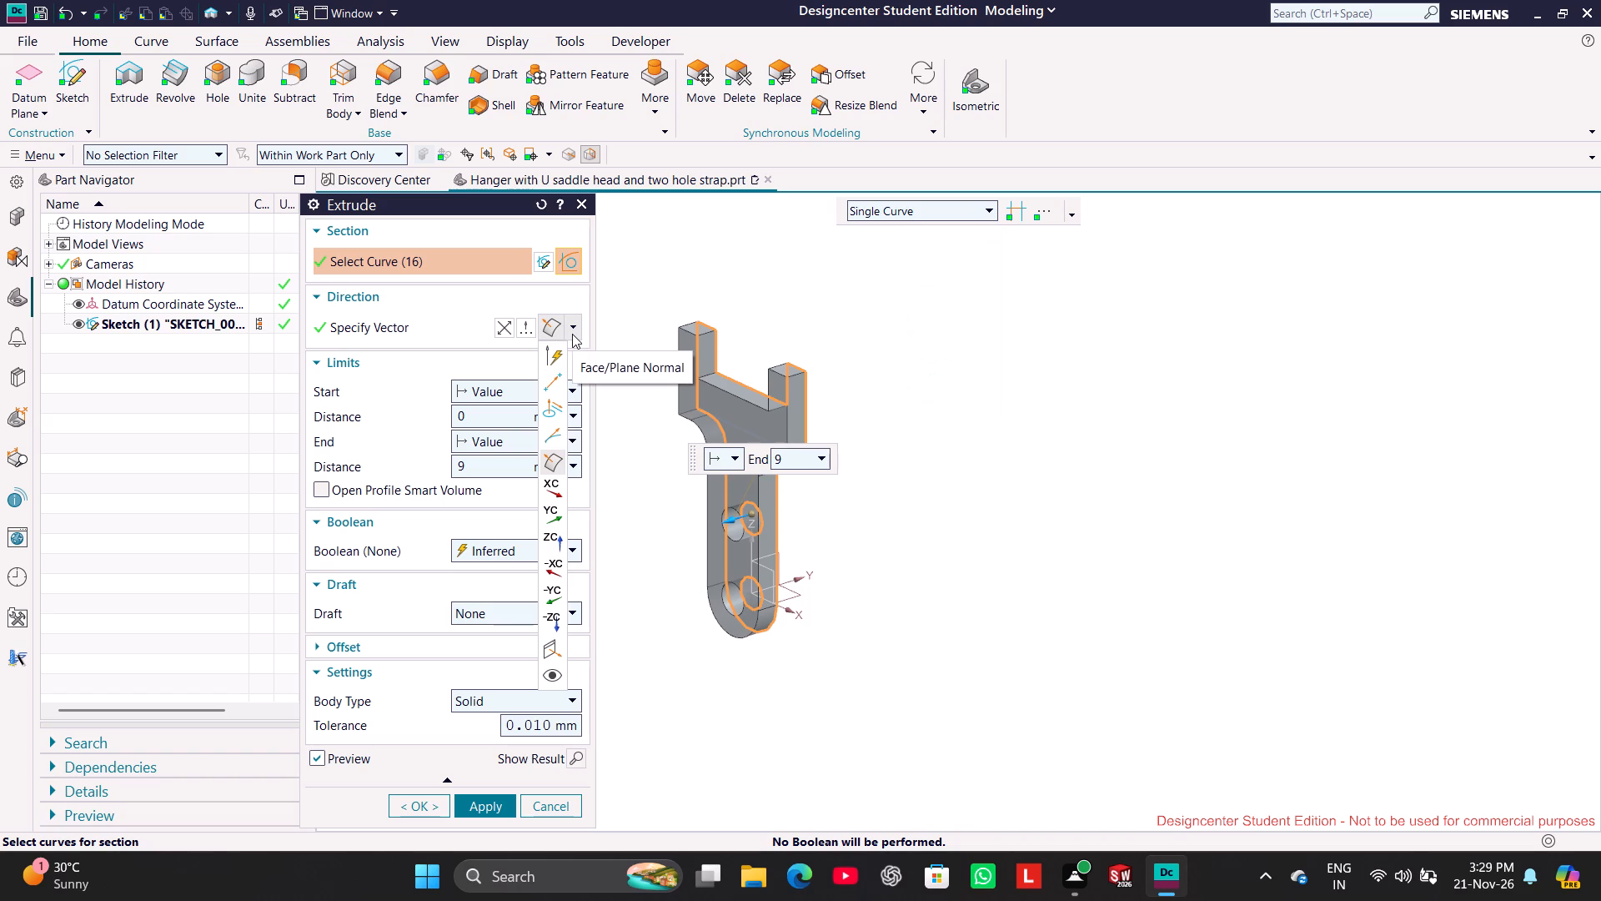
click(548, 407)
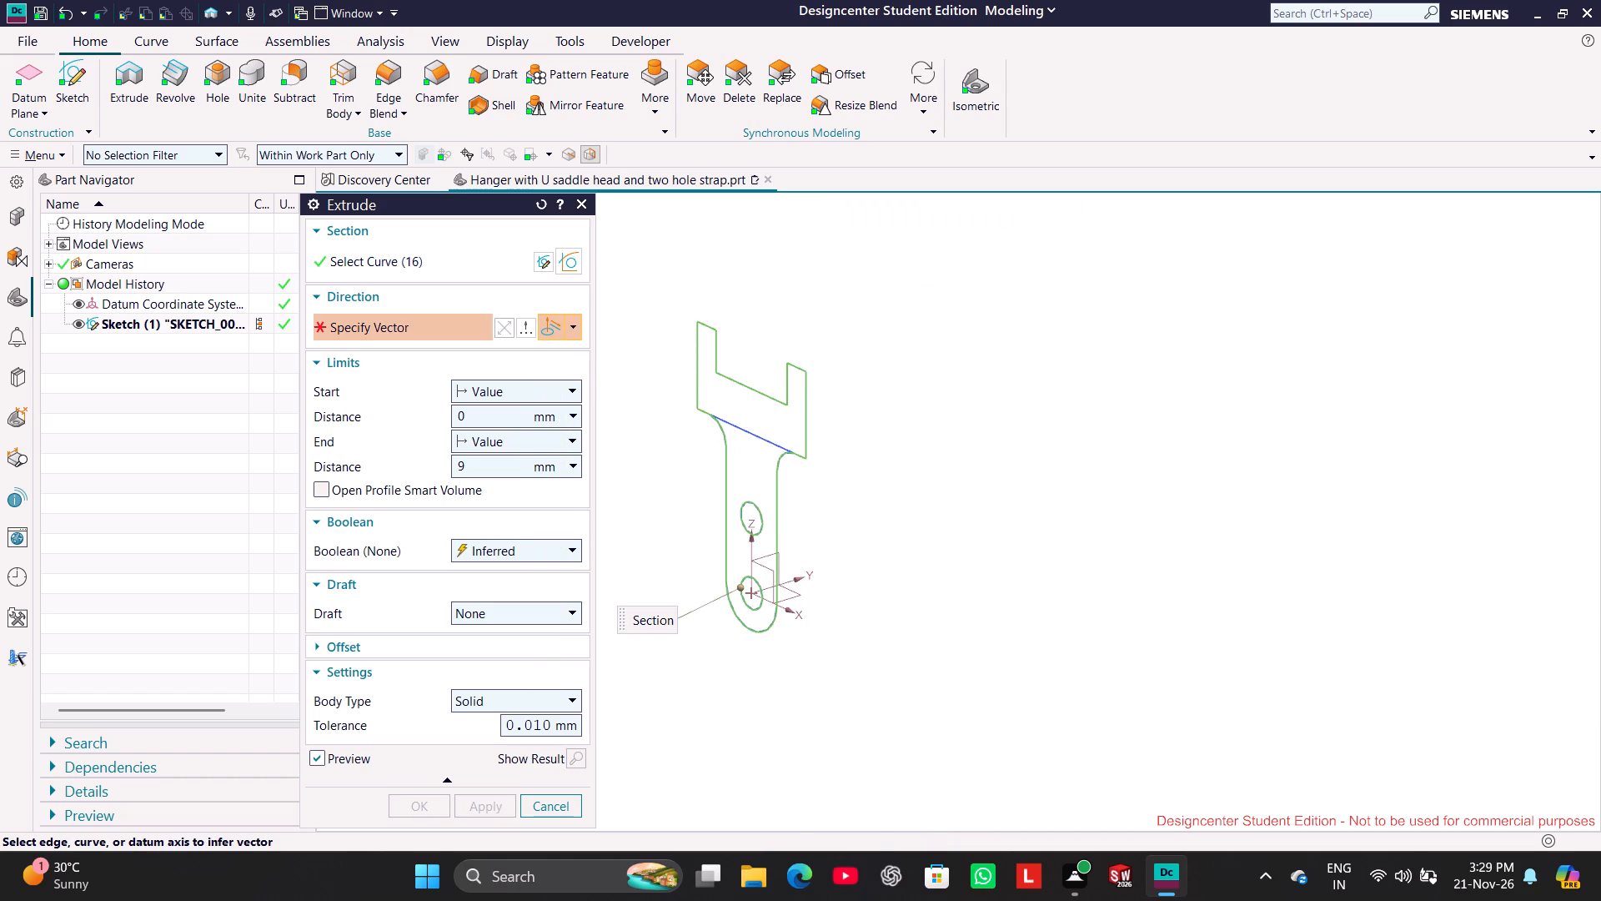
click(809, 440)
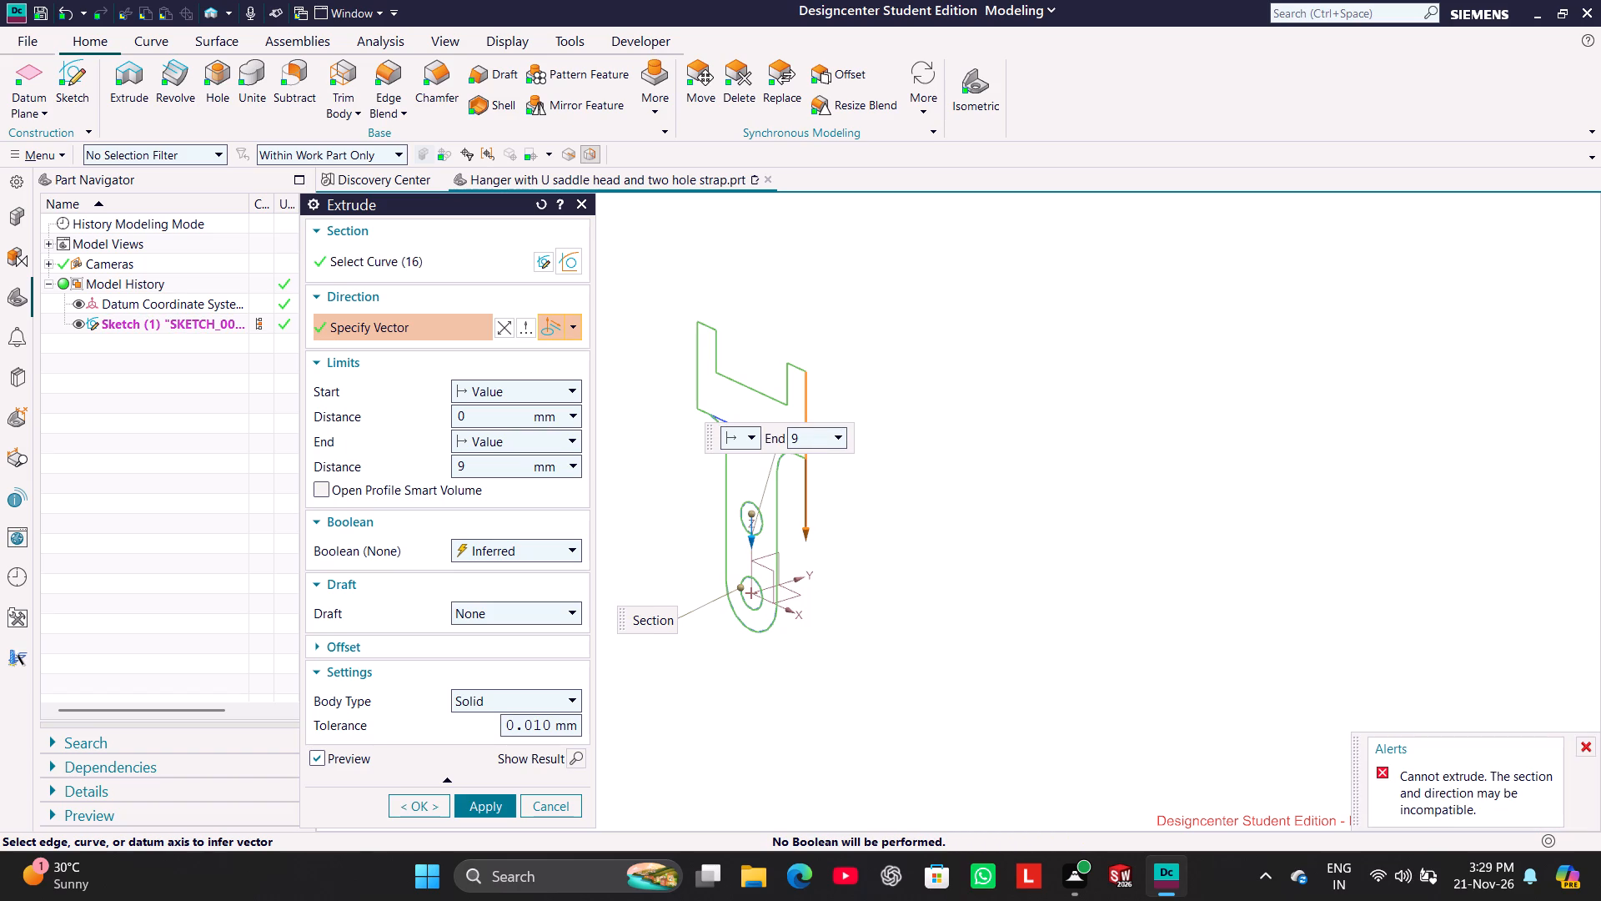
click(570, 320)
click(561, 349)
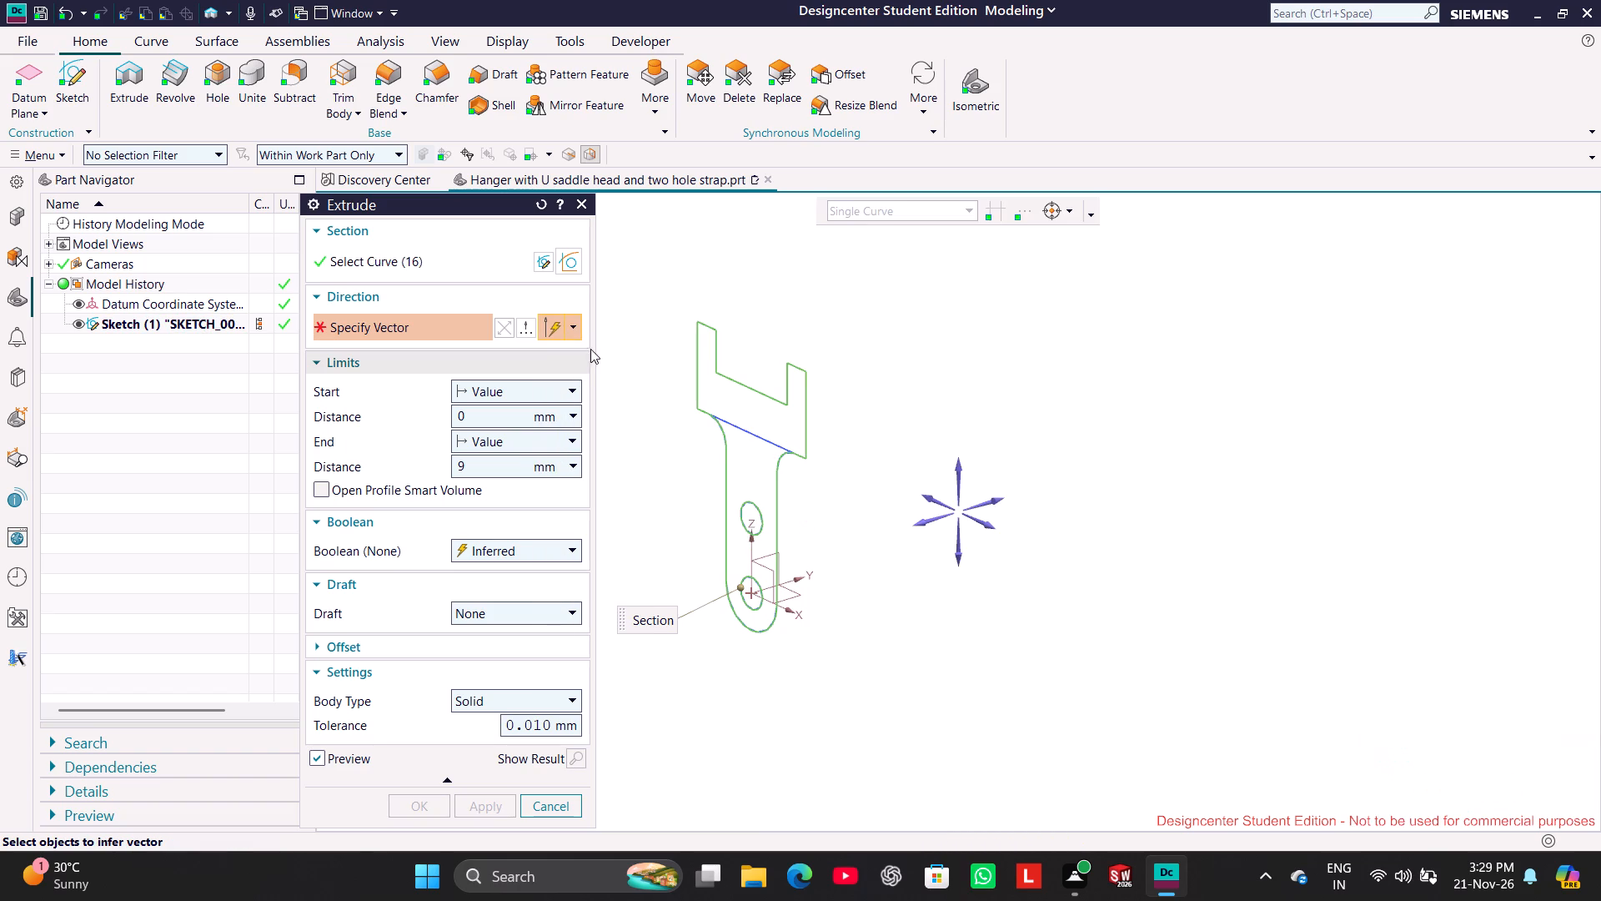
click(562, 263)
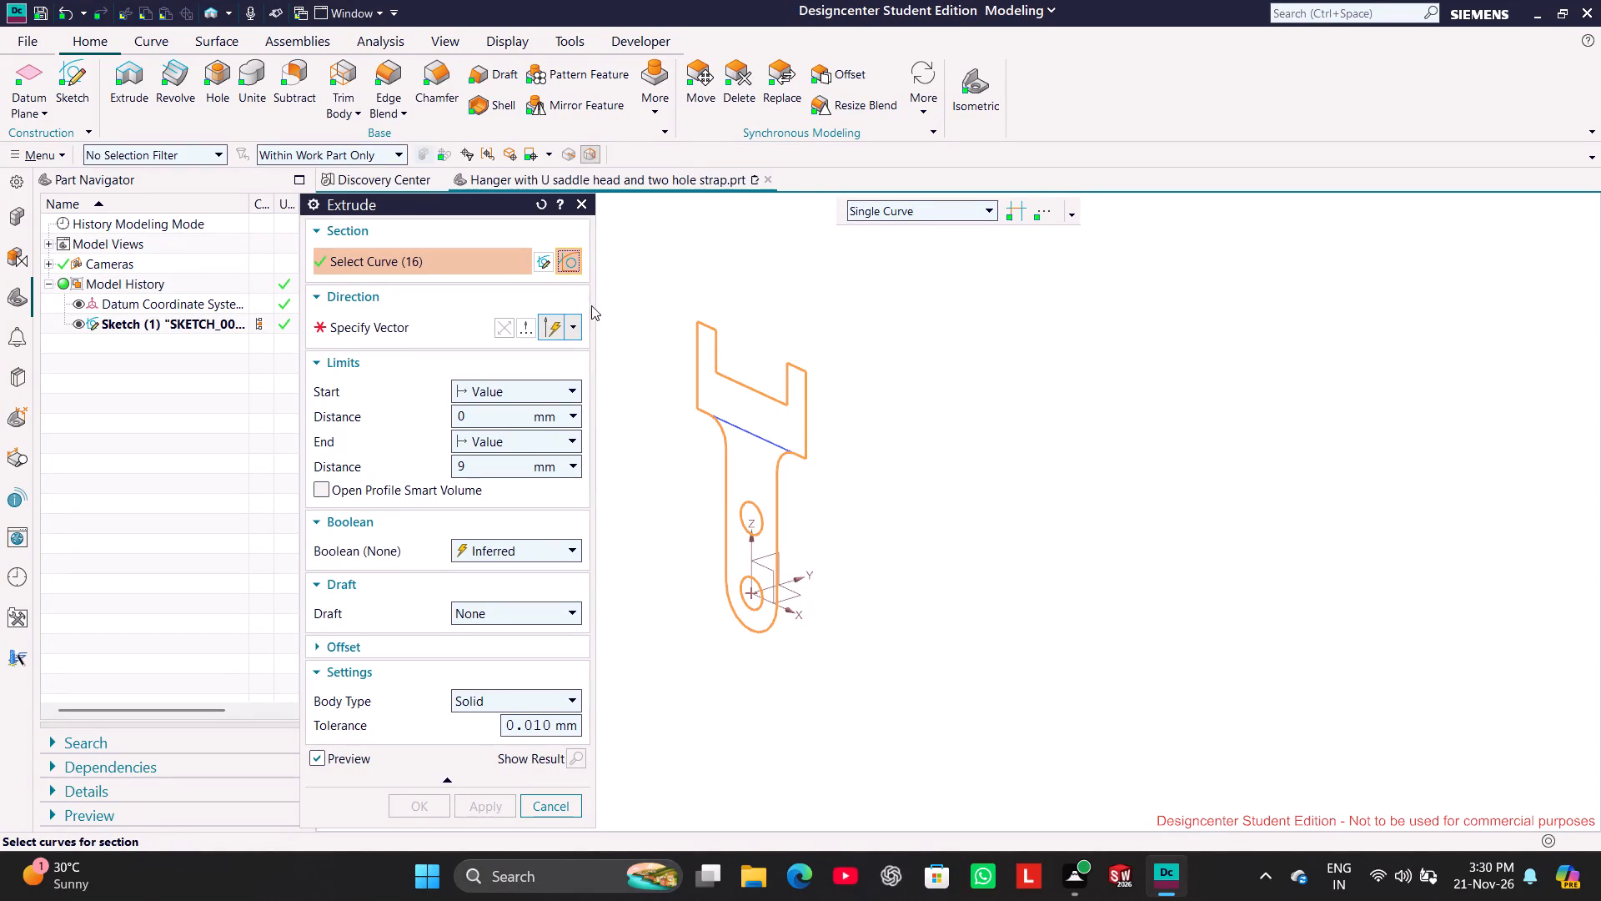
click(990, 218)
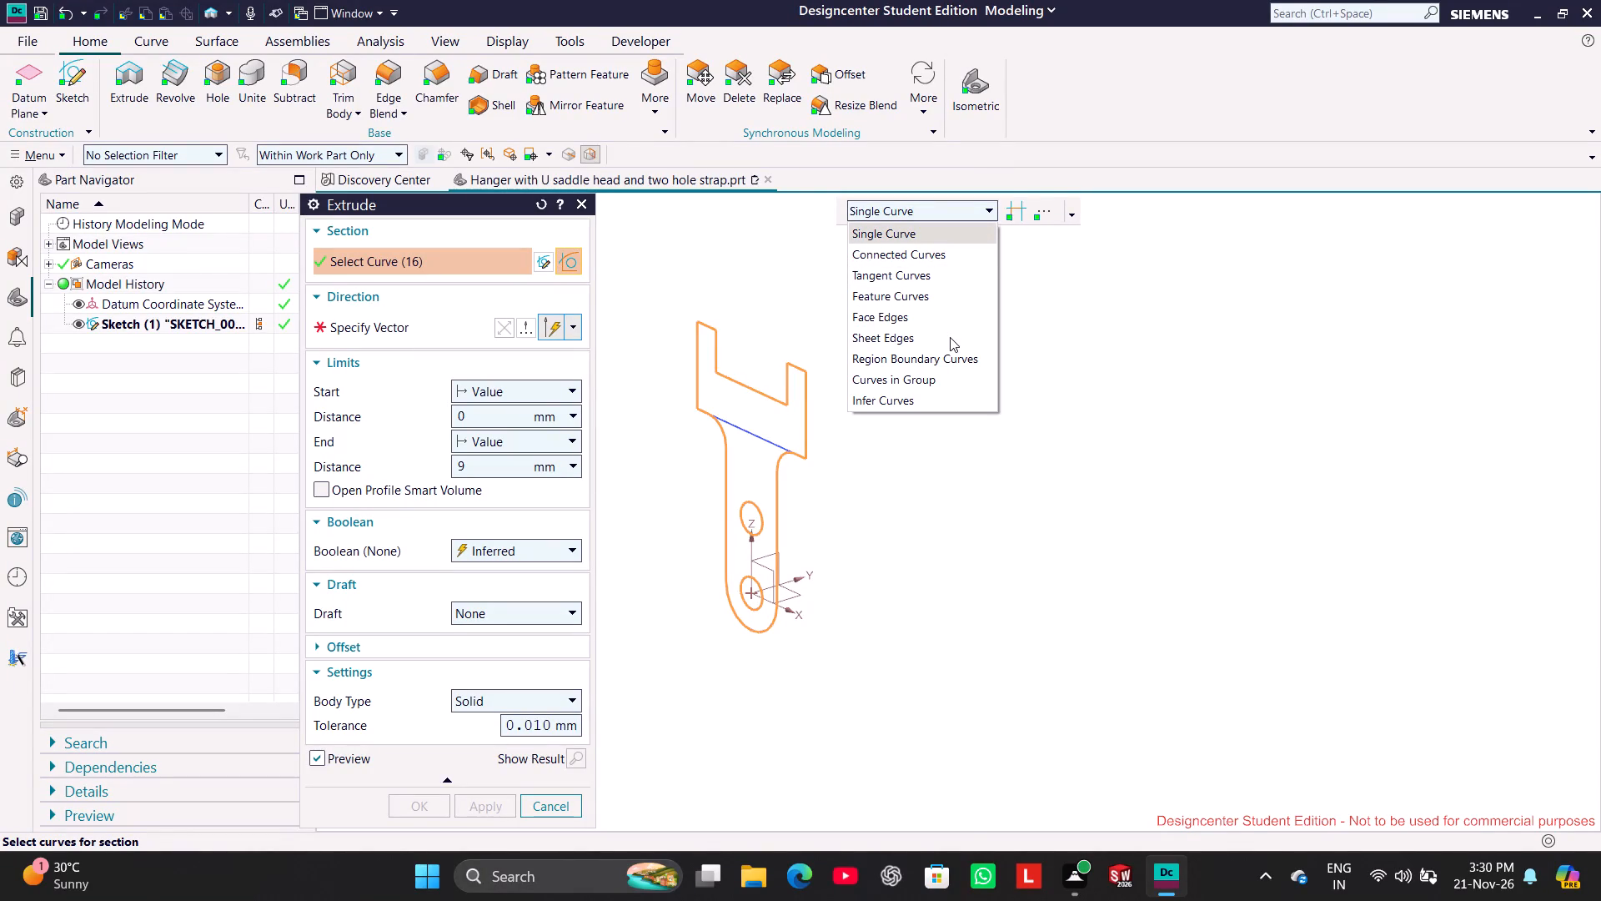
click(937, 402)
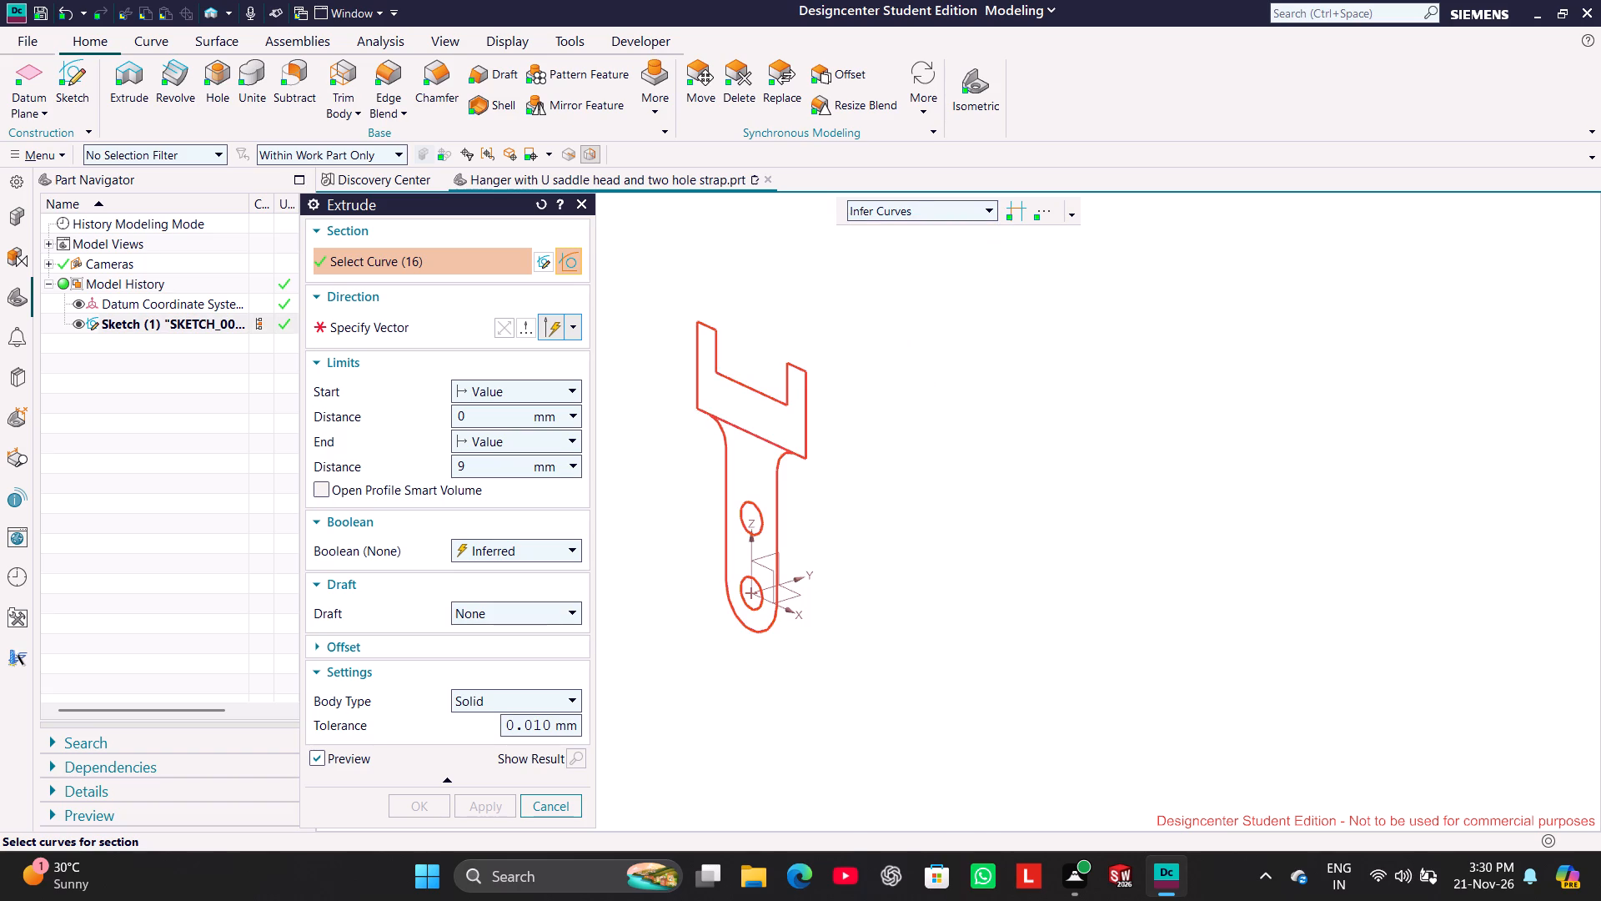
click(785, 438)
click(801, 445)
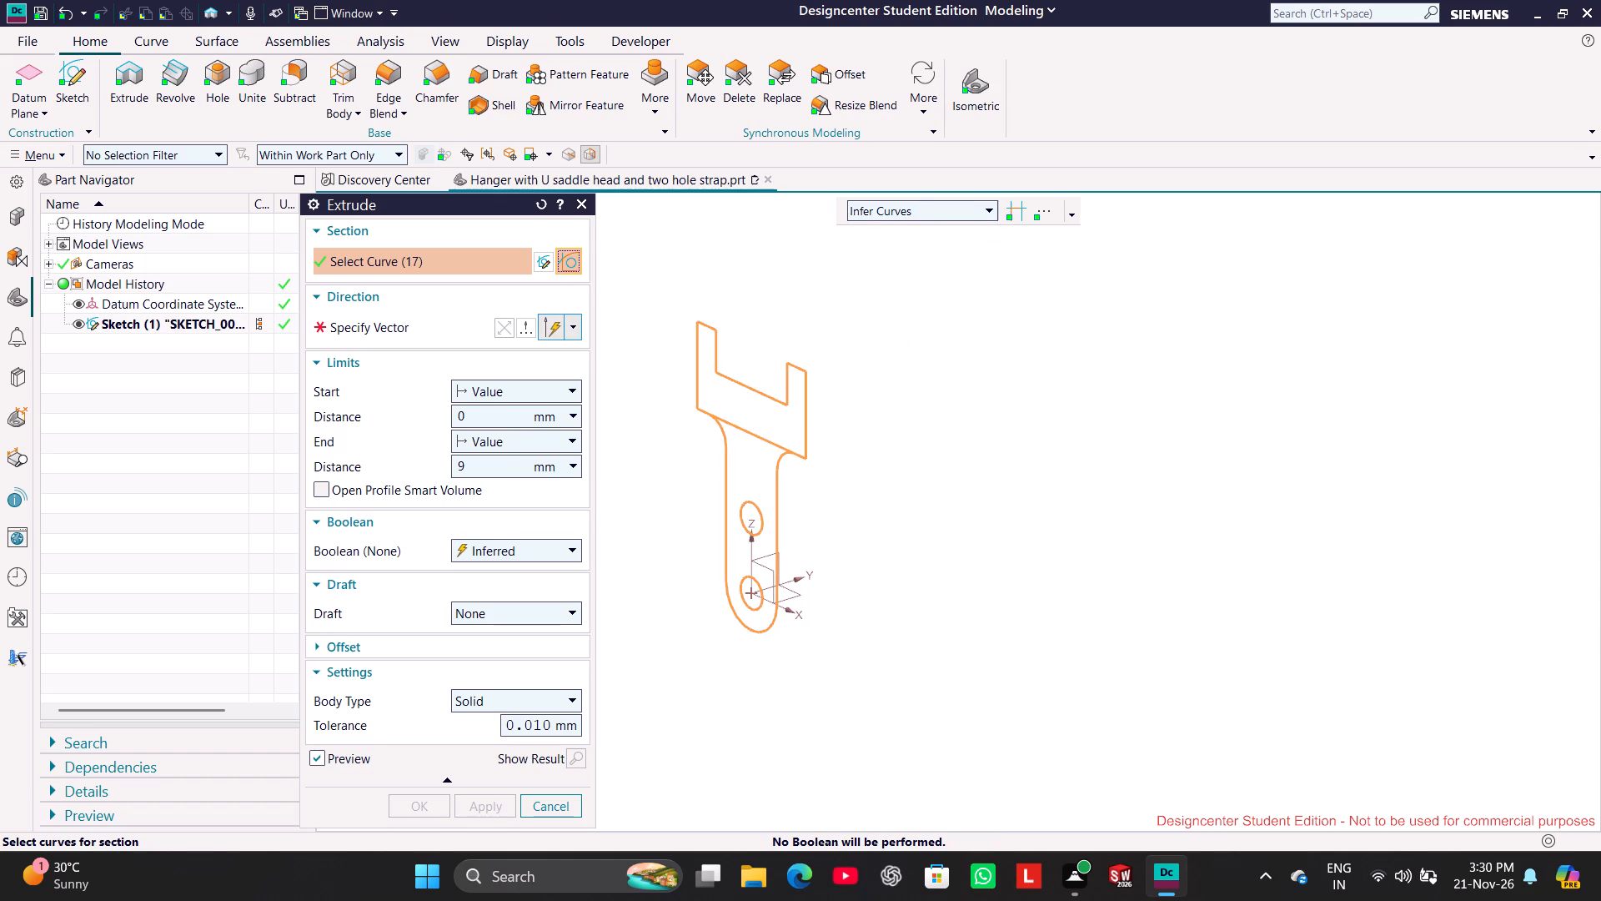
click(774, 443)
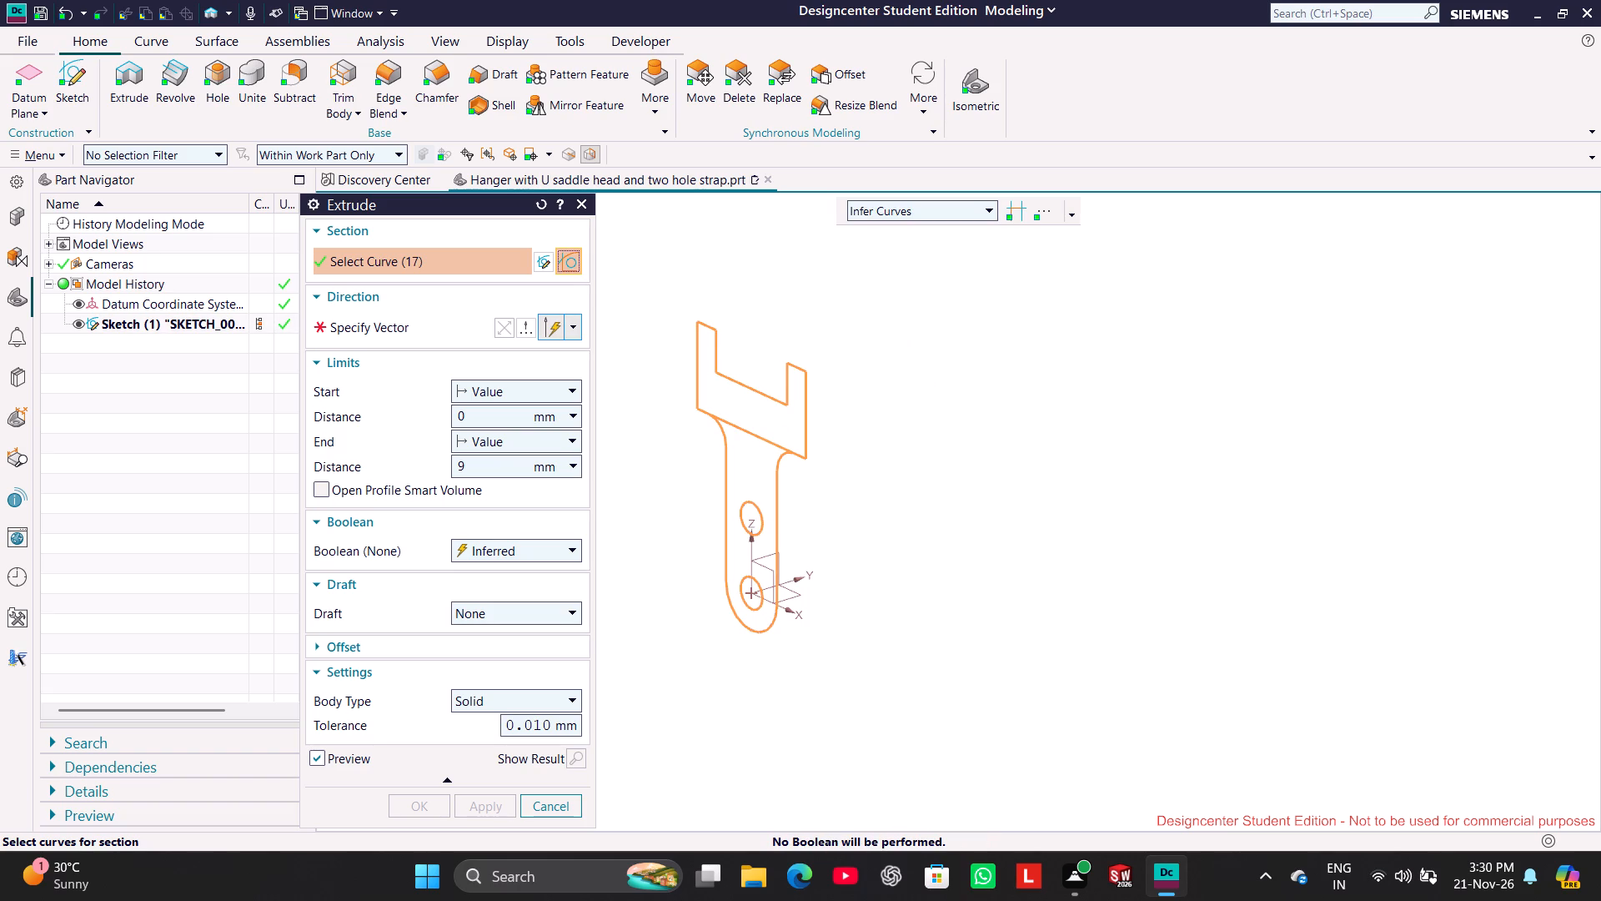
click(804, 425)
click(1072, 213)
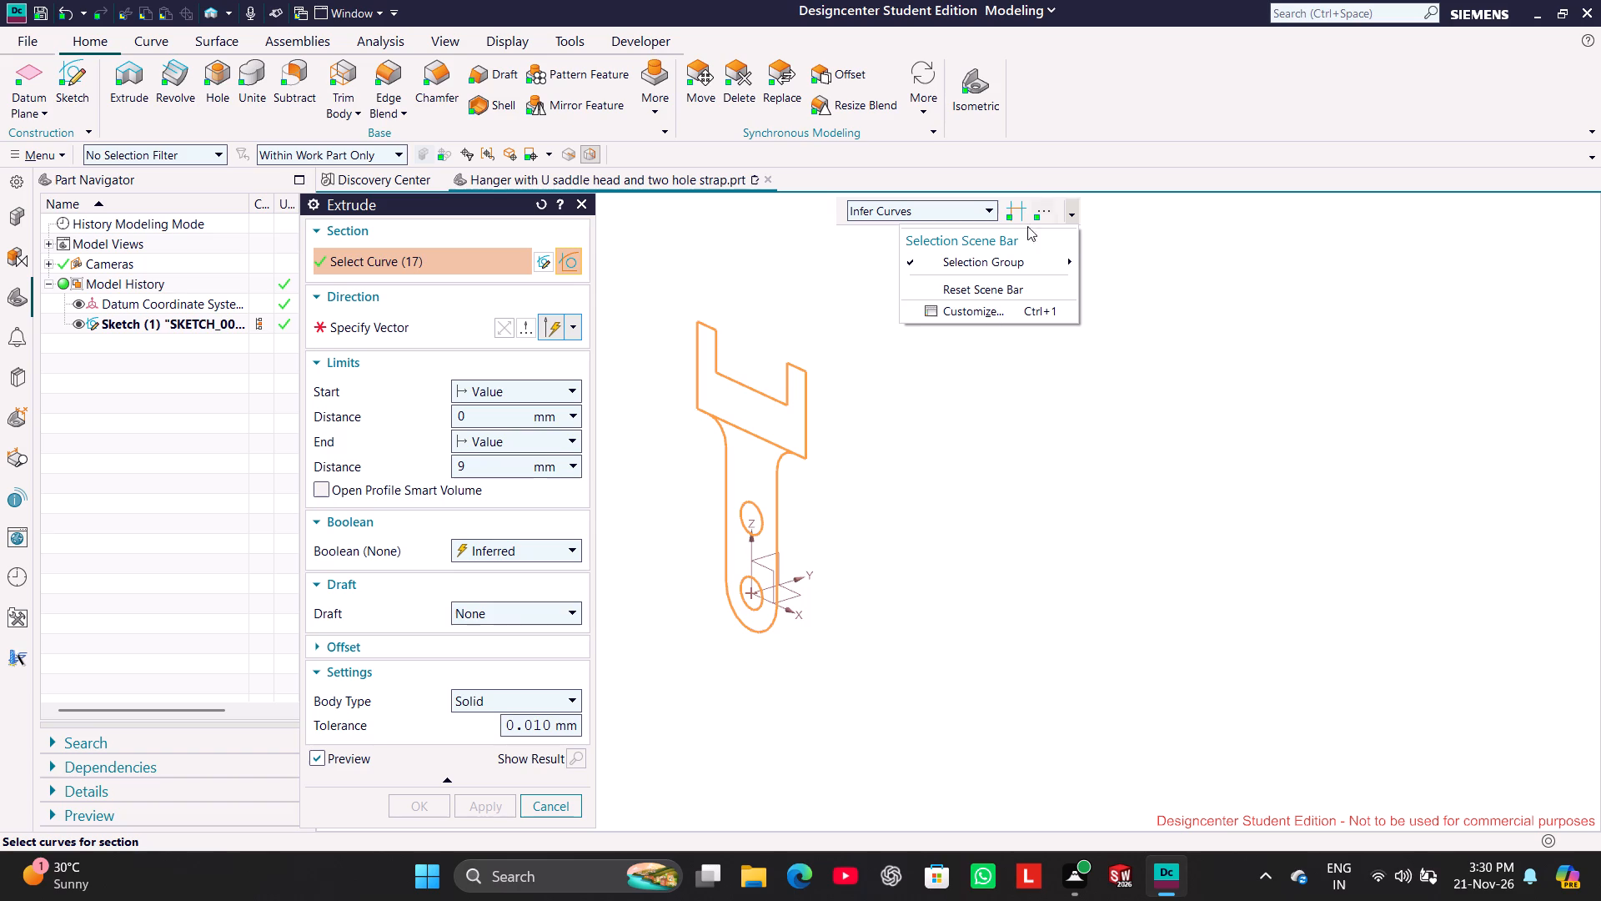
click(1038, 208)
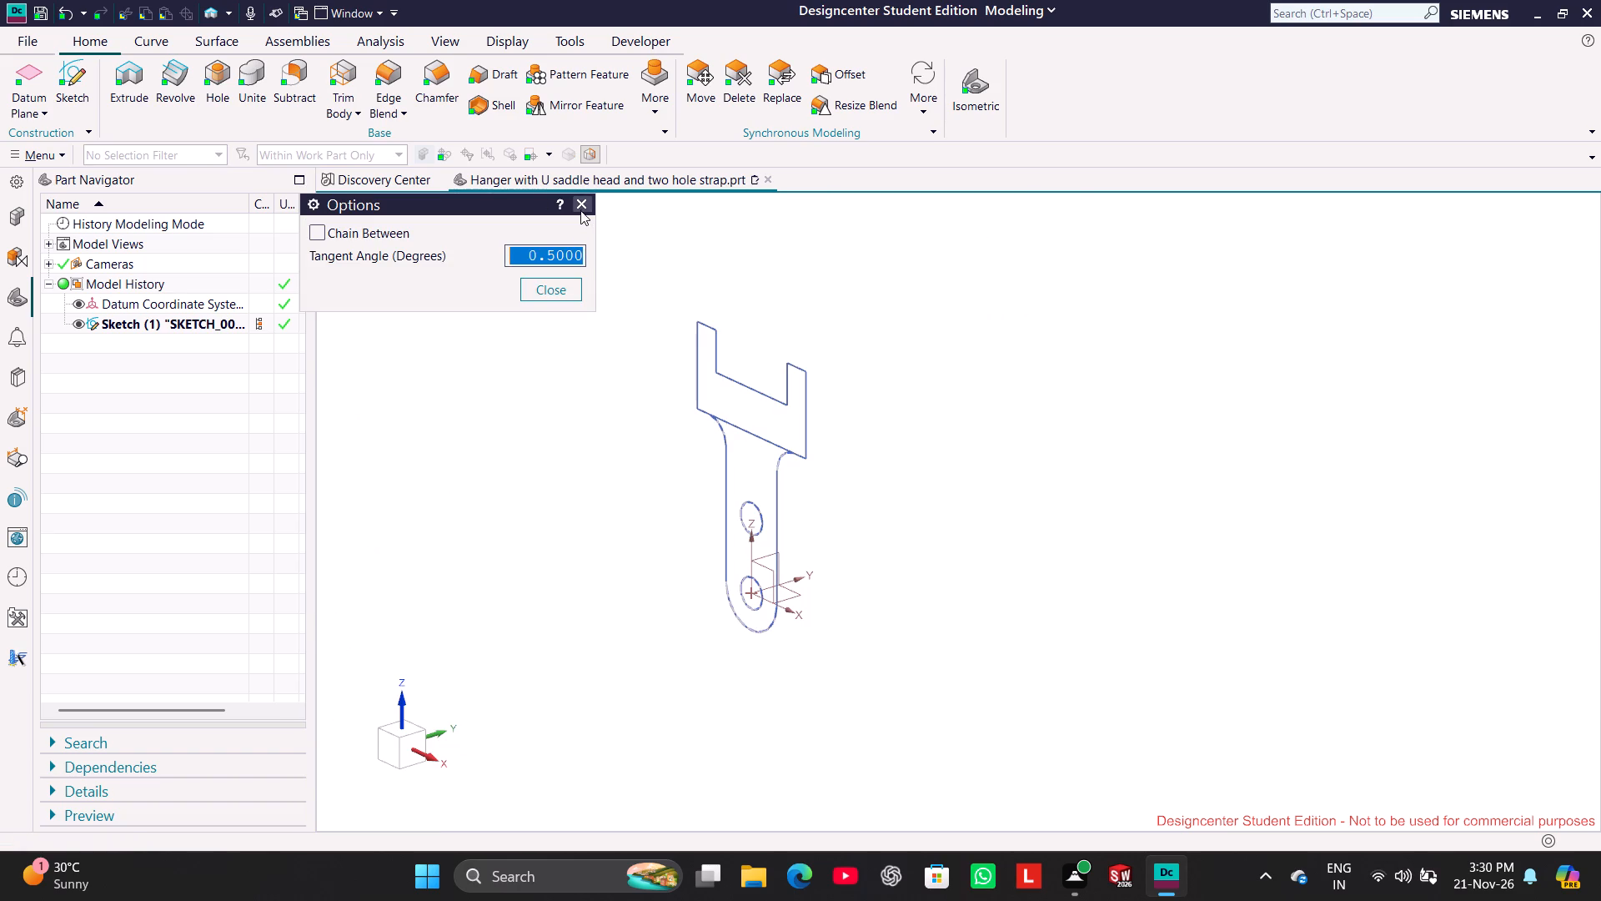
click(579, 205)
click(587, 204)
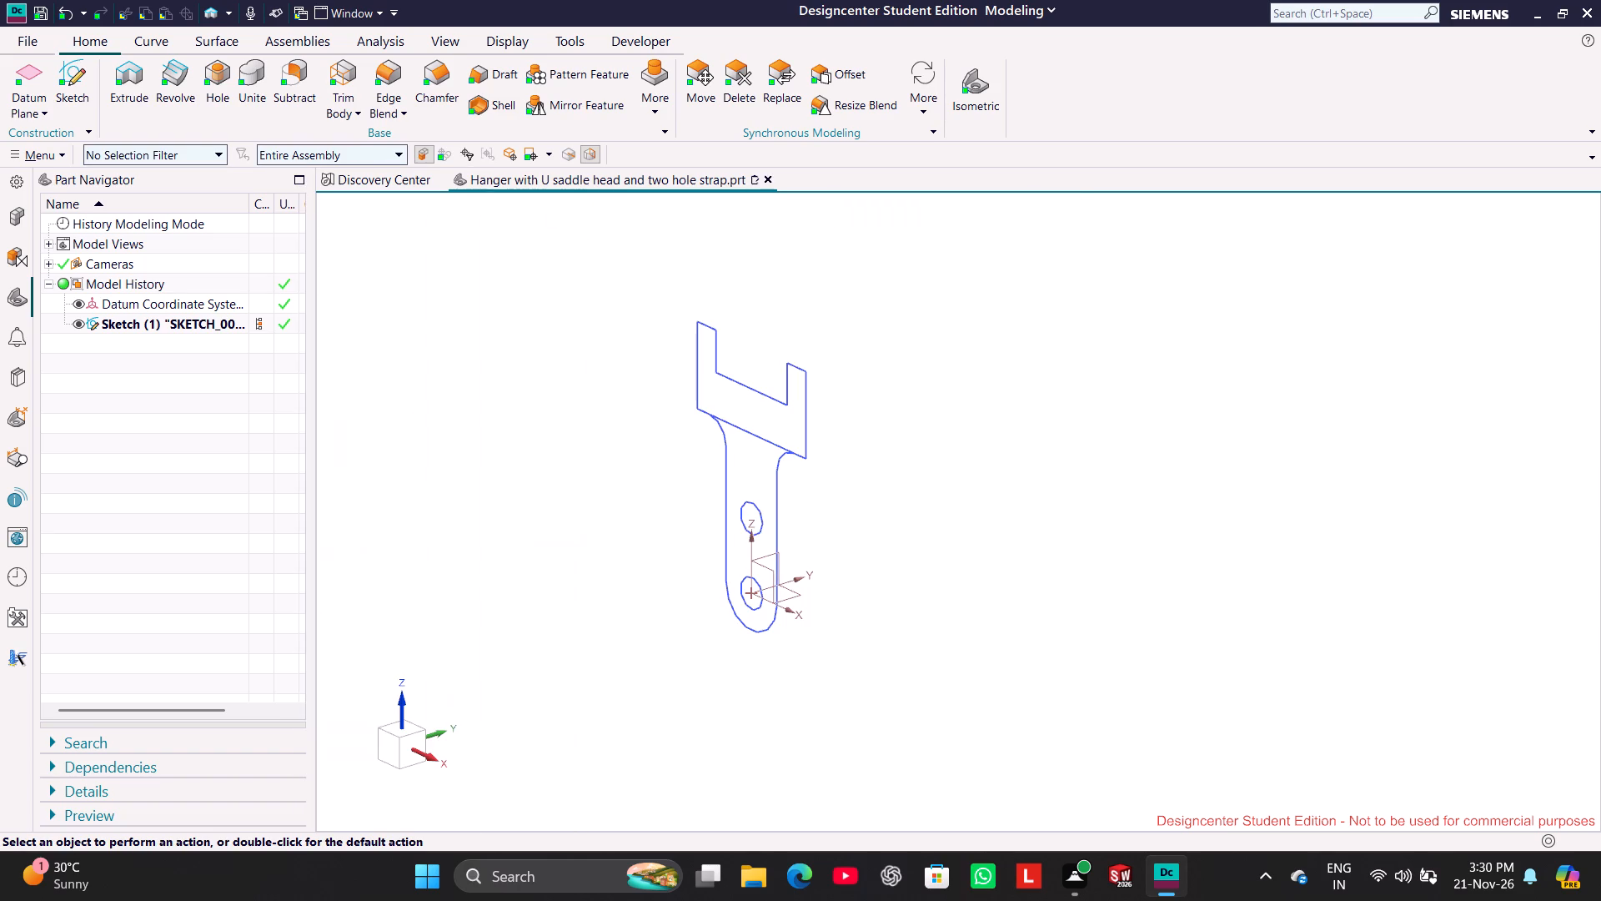
Start an Extrude and pick only the eight single curves outlining the U-shaped saddle head, including its bottom line, as the section.
click(133, 82)
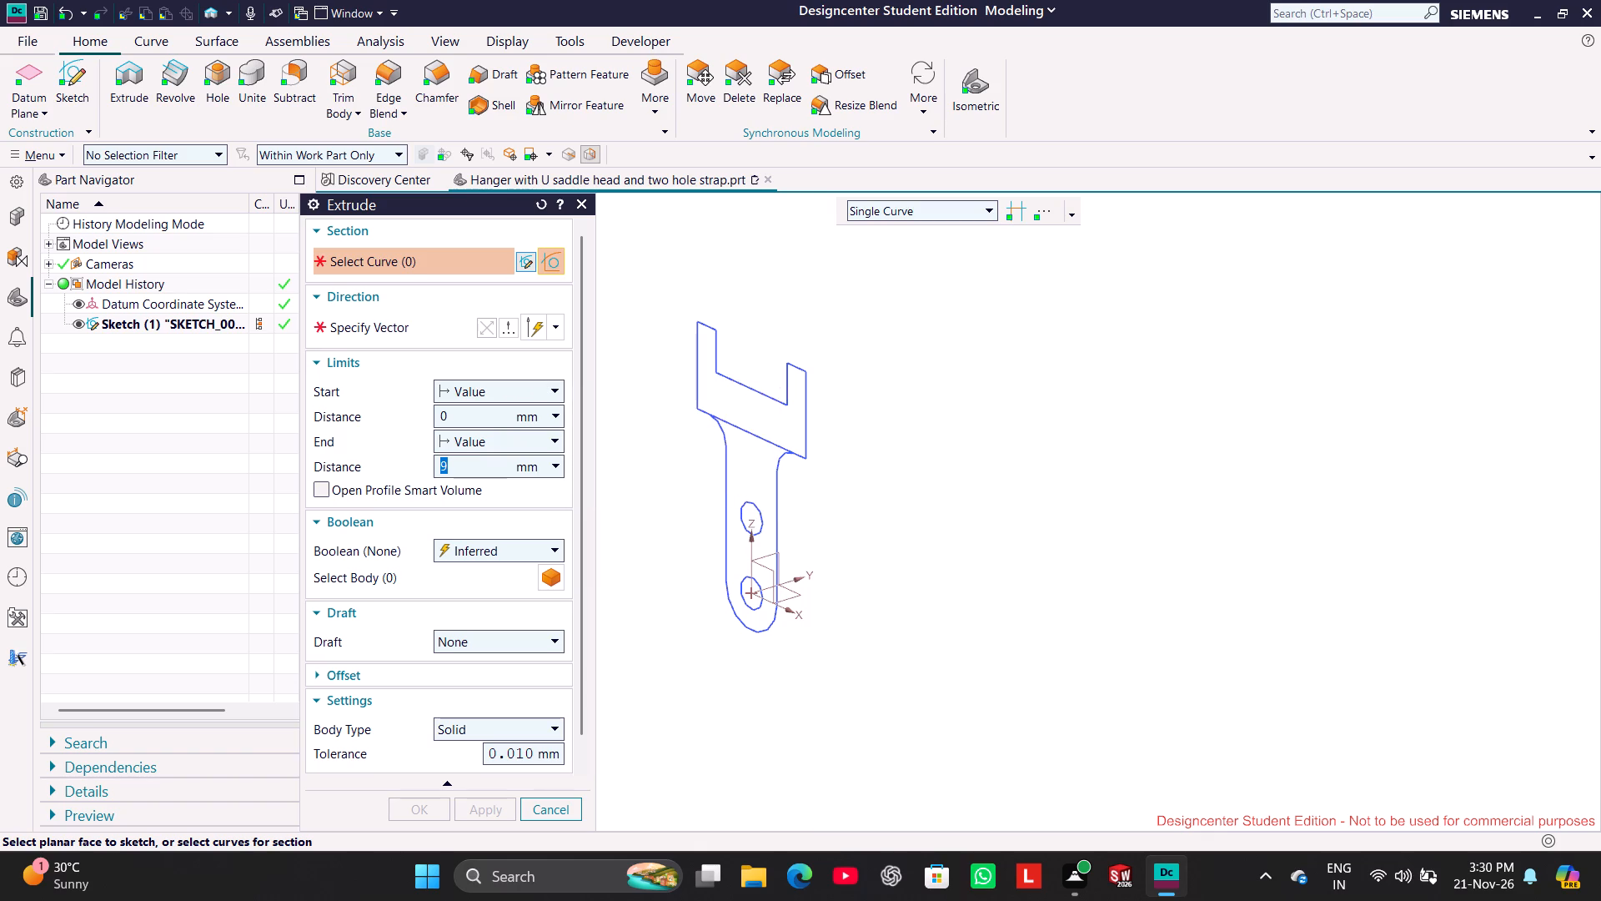
click(763, 436)
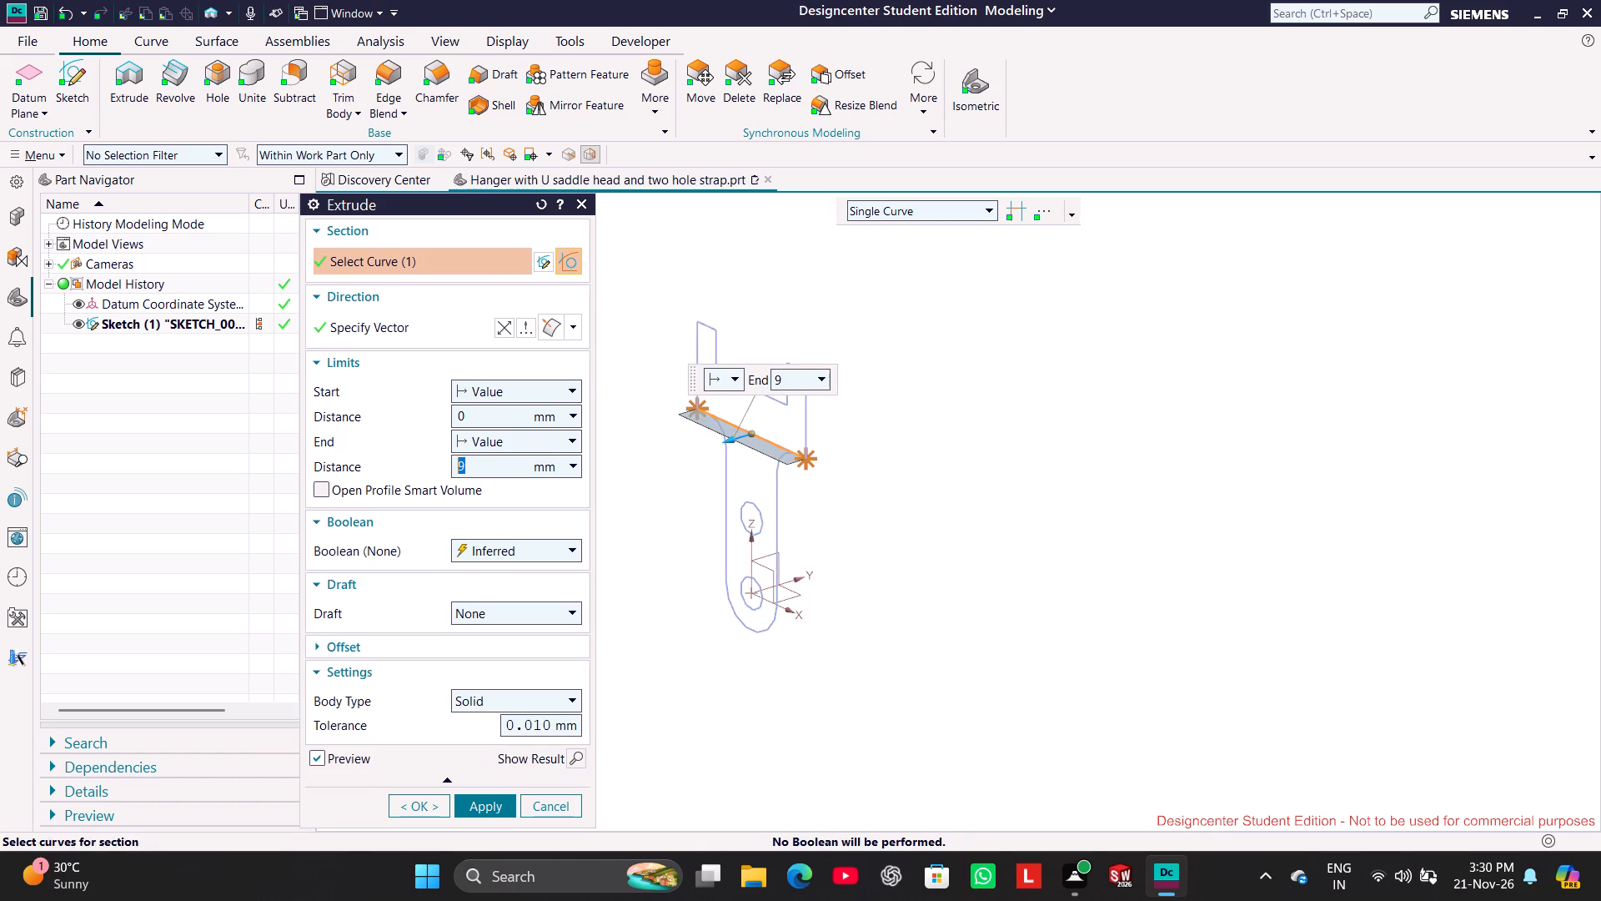
click(804, 433)
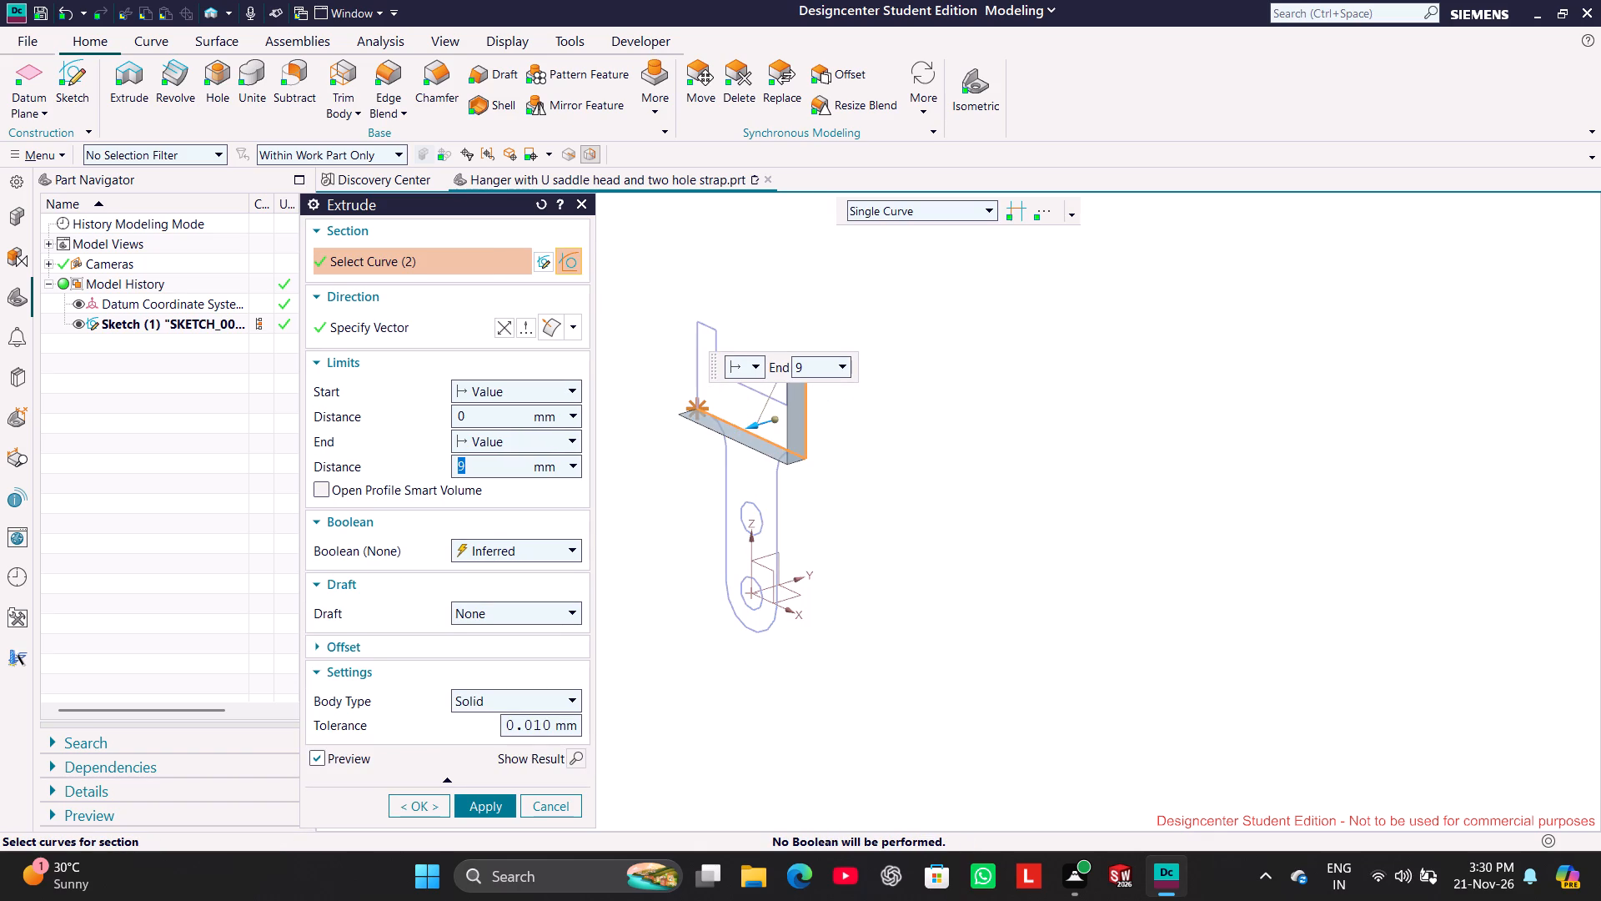
click(694, 363)
click(731, 379)
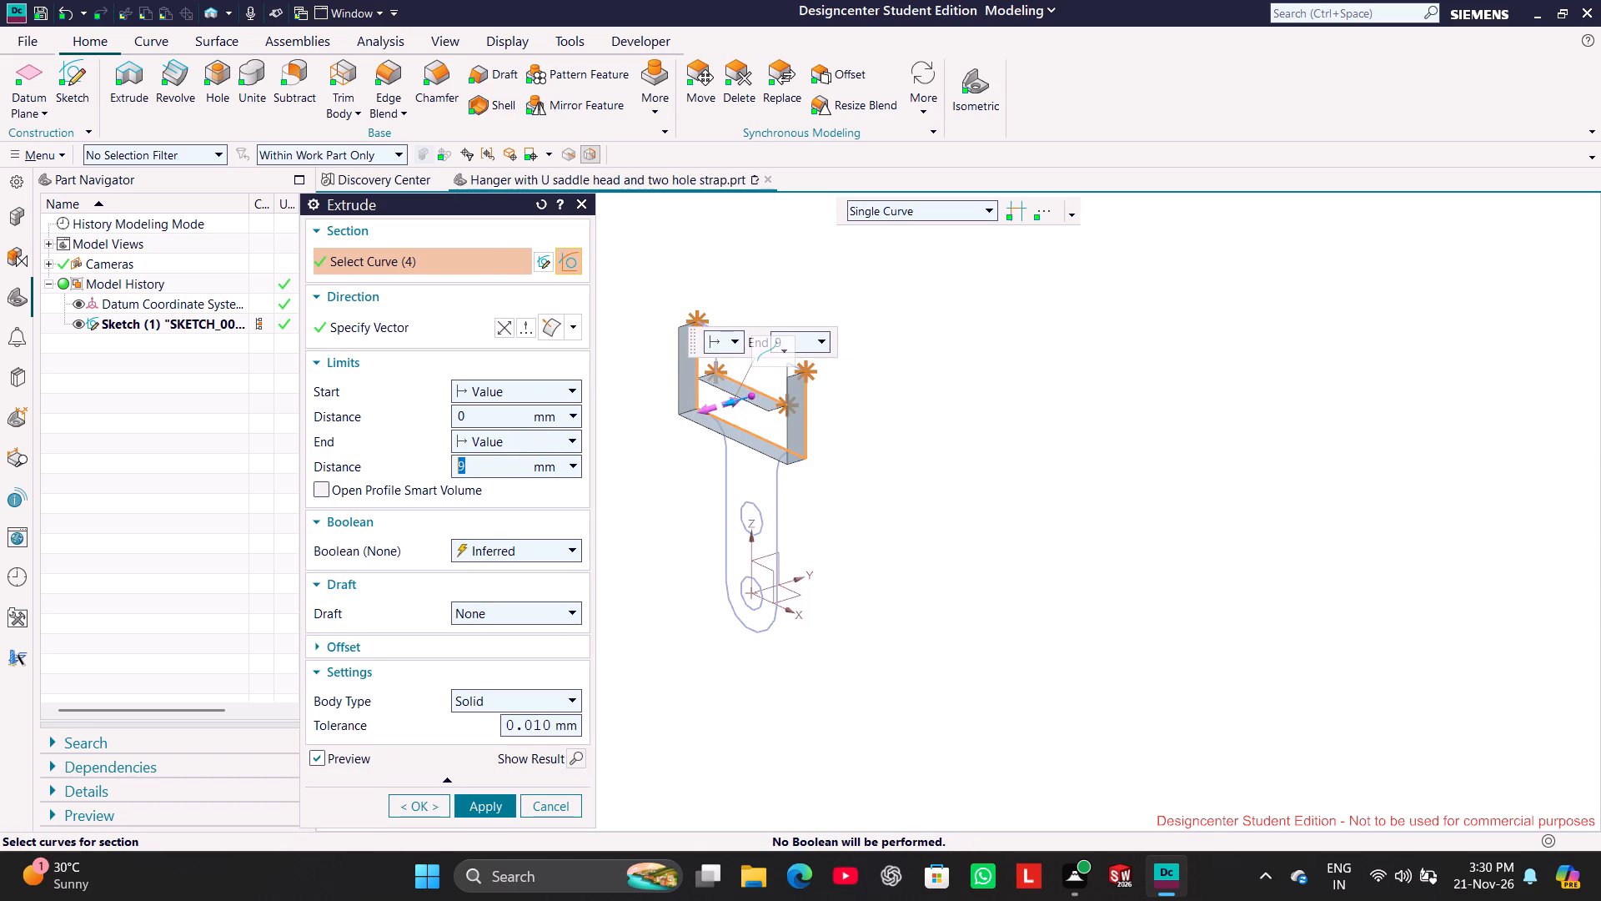
middle_drag(695, 472, 725, 483)
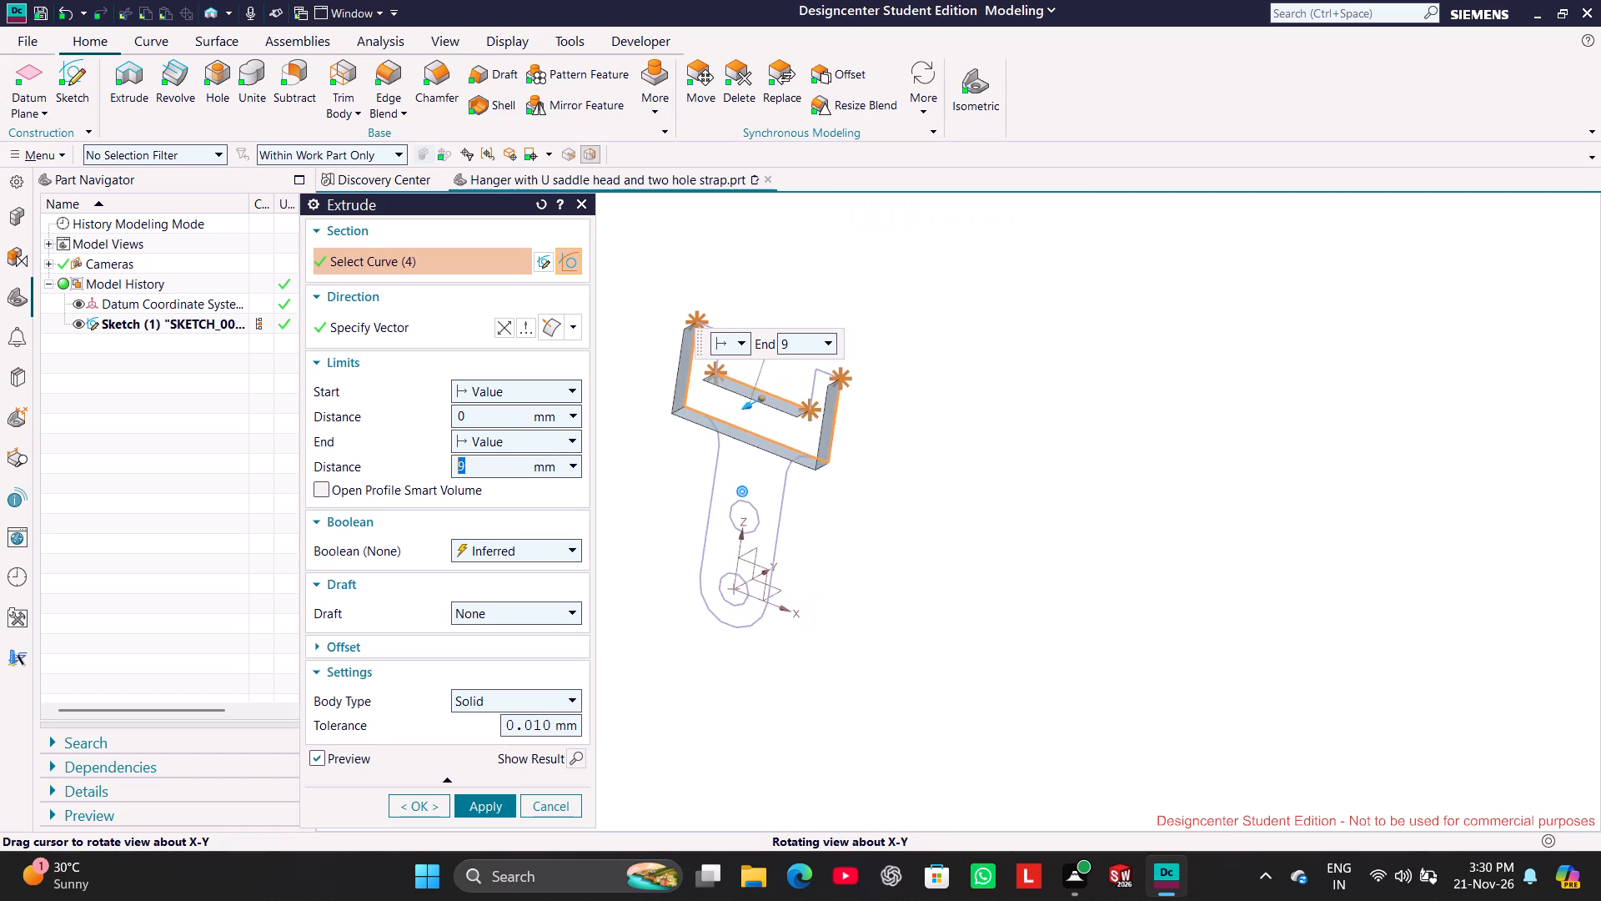
middle_drag(725, 483, 742, 512)
click(851, 416)
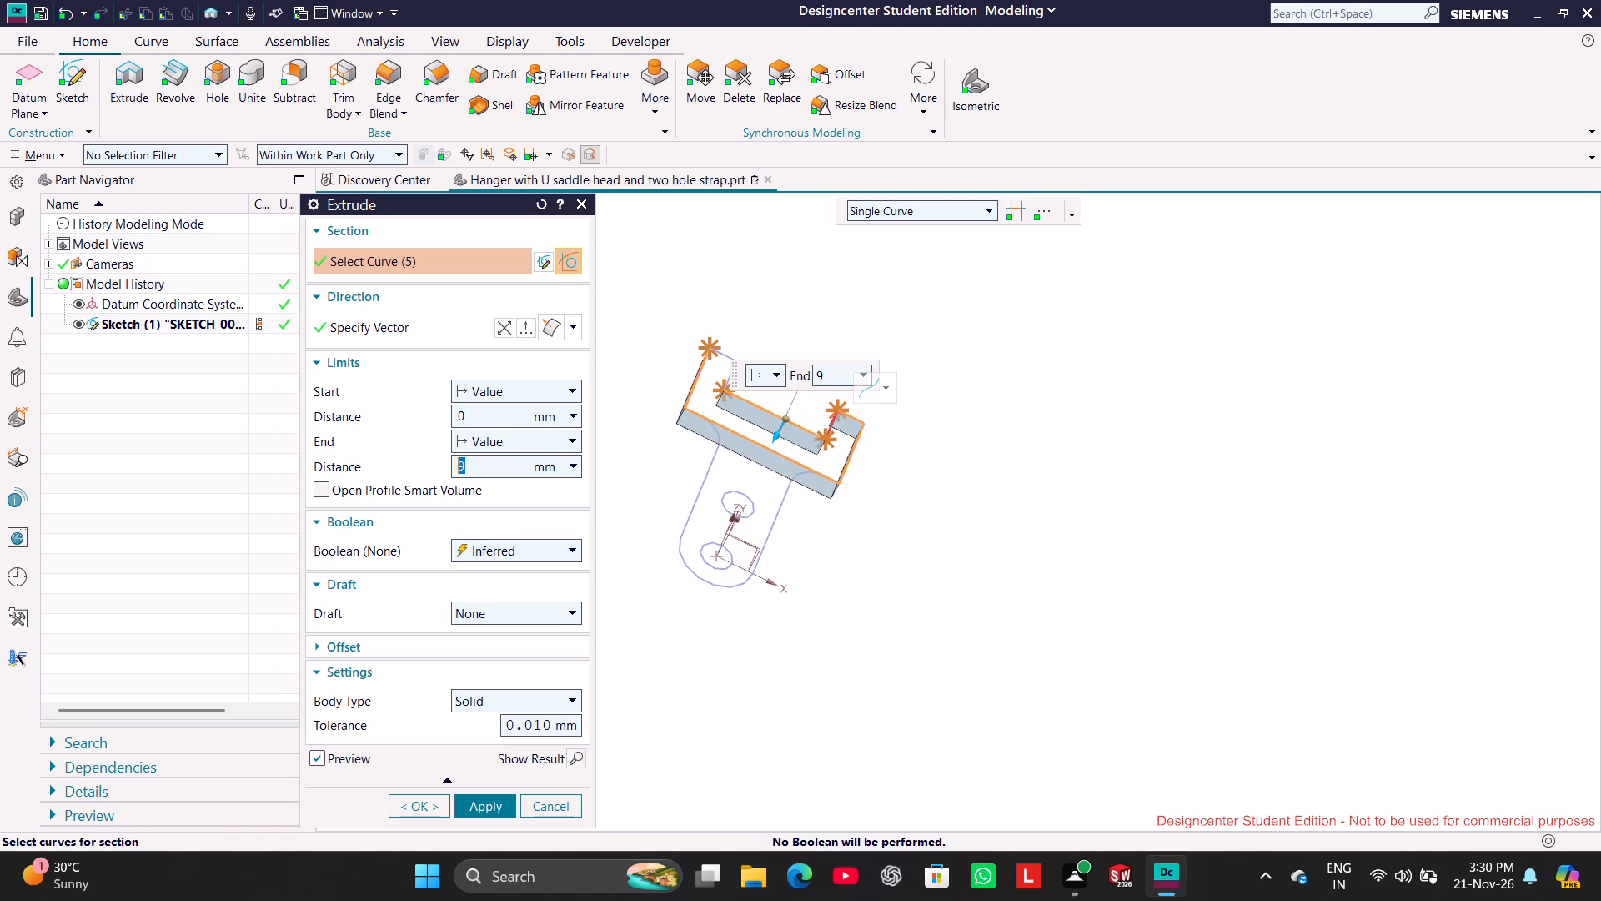
click(834, 429)
click(722, 383)
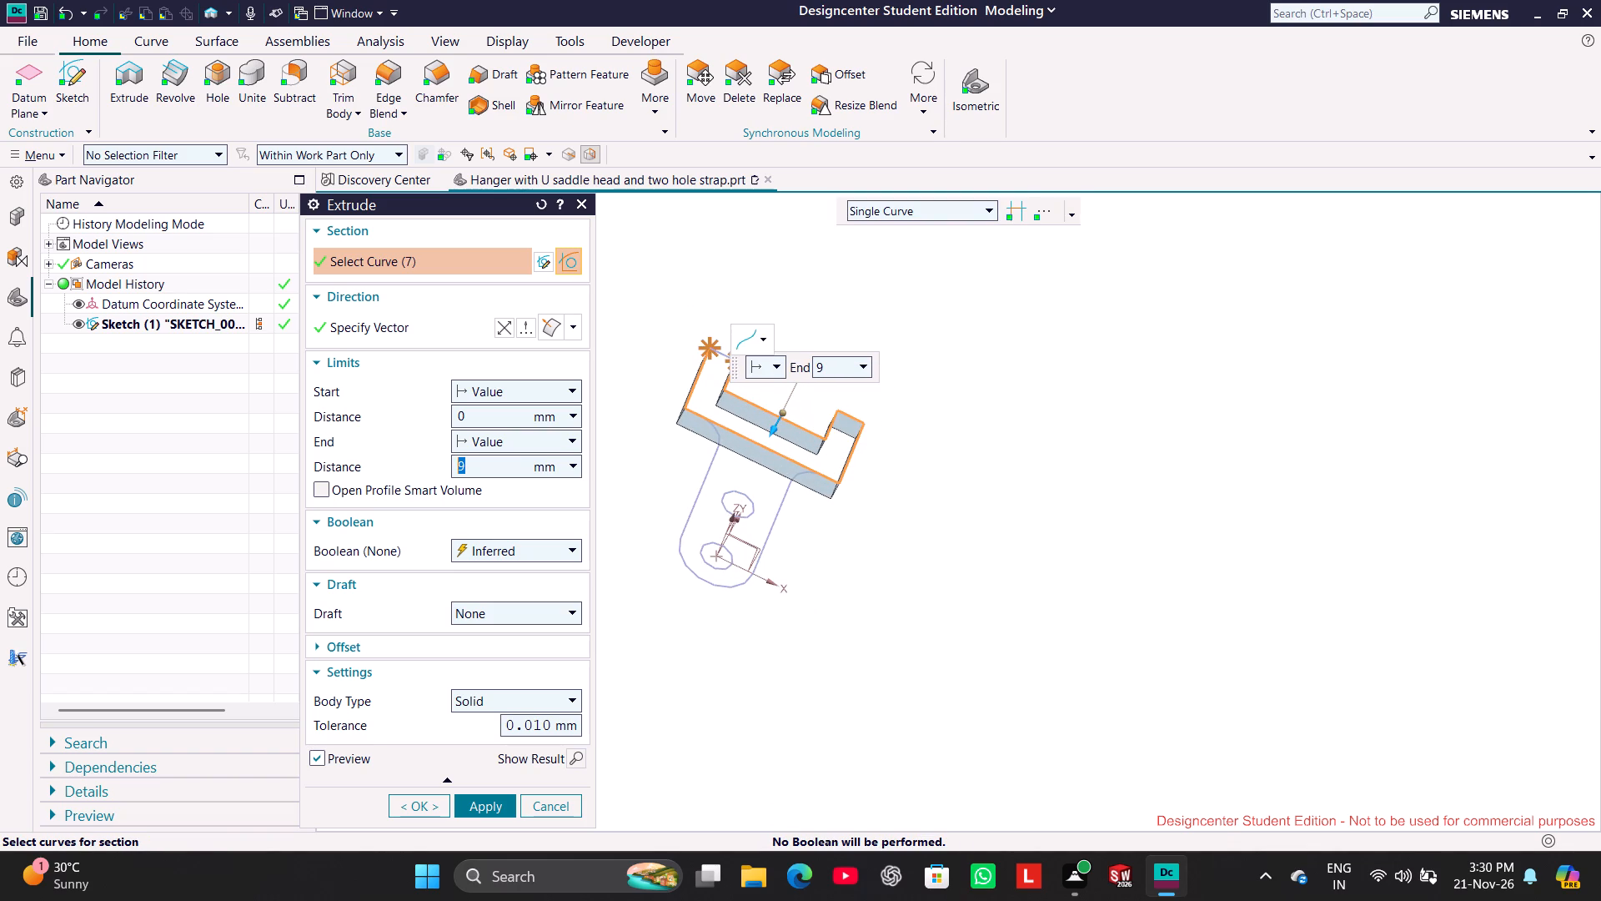
click(722, 355)
Reverse the saddle head extrusion's direction and set its end distance to 48 mm.
middle_drag(886, 490, 805, 446)
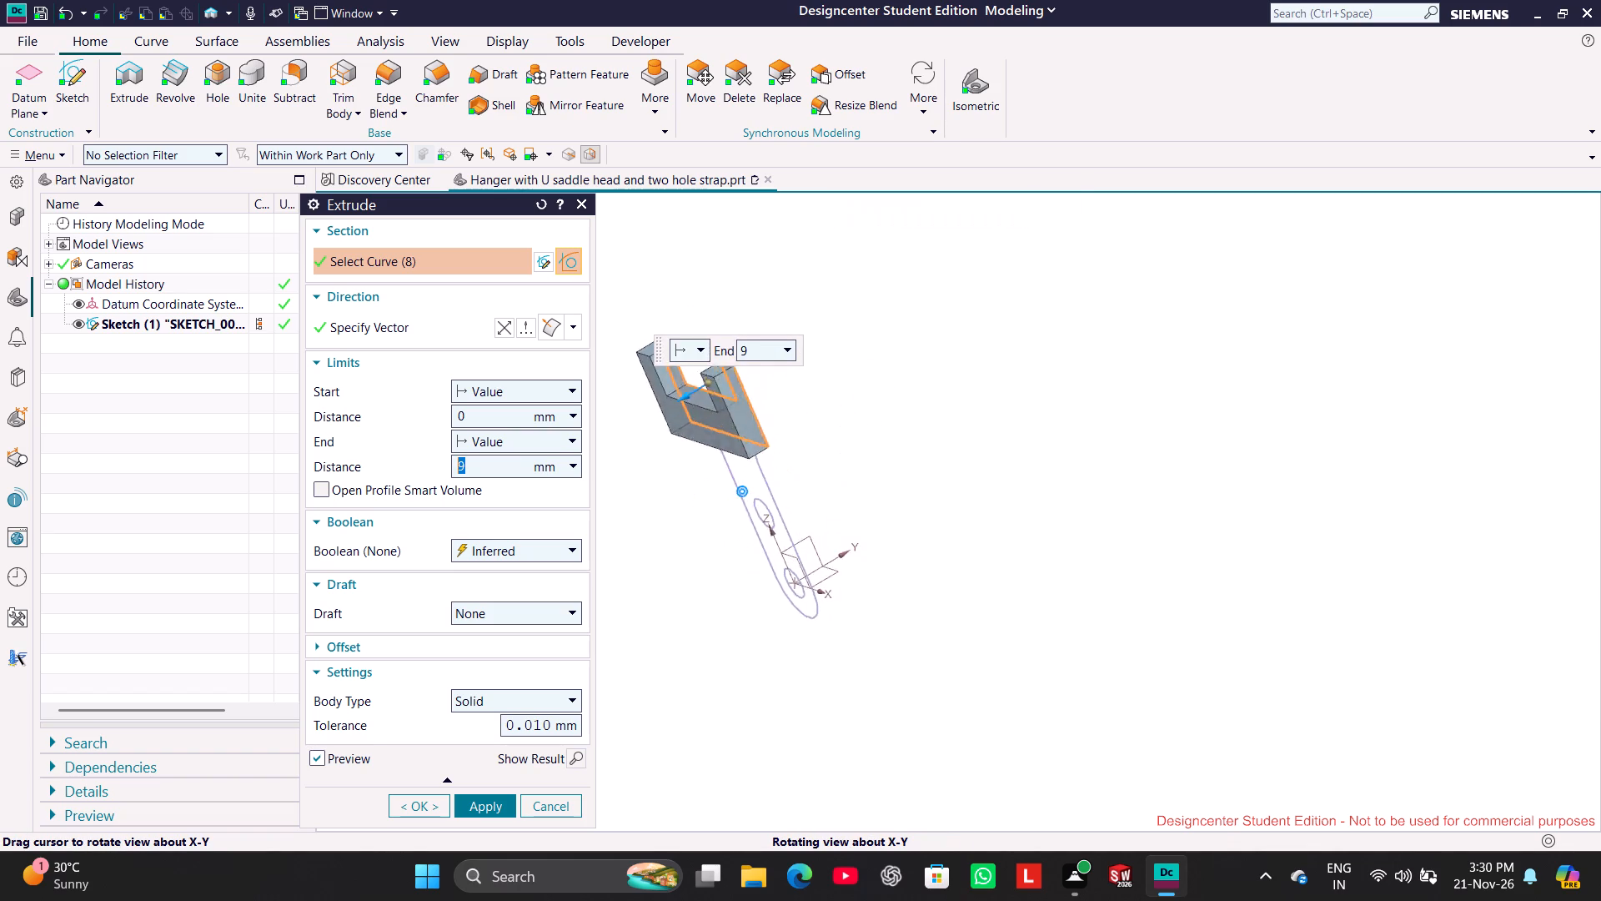
middle_drag(805, 446, 819, 444)
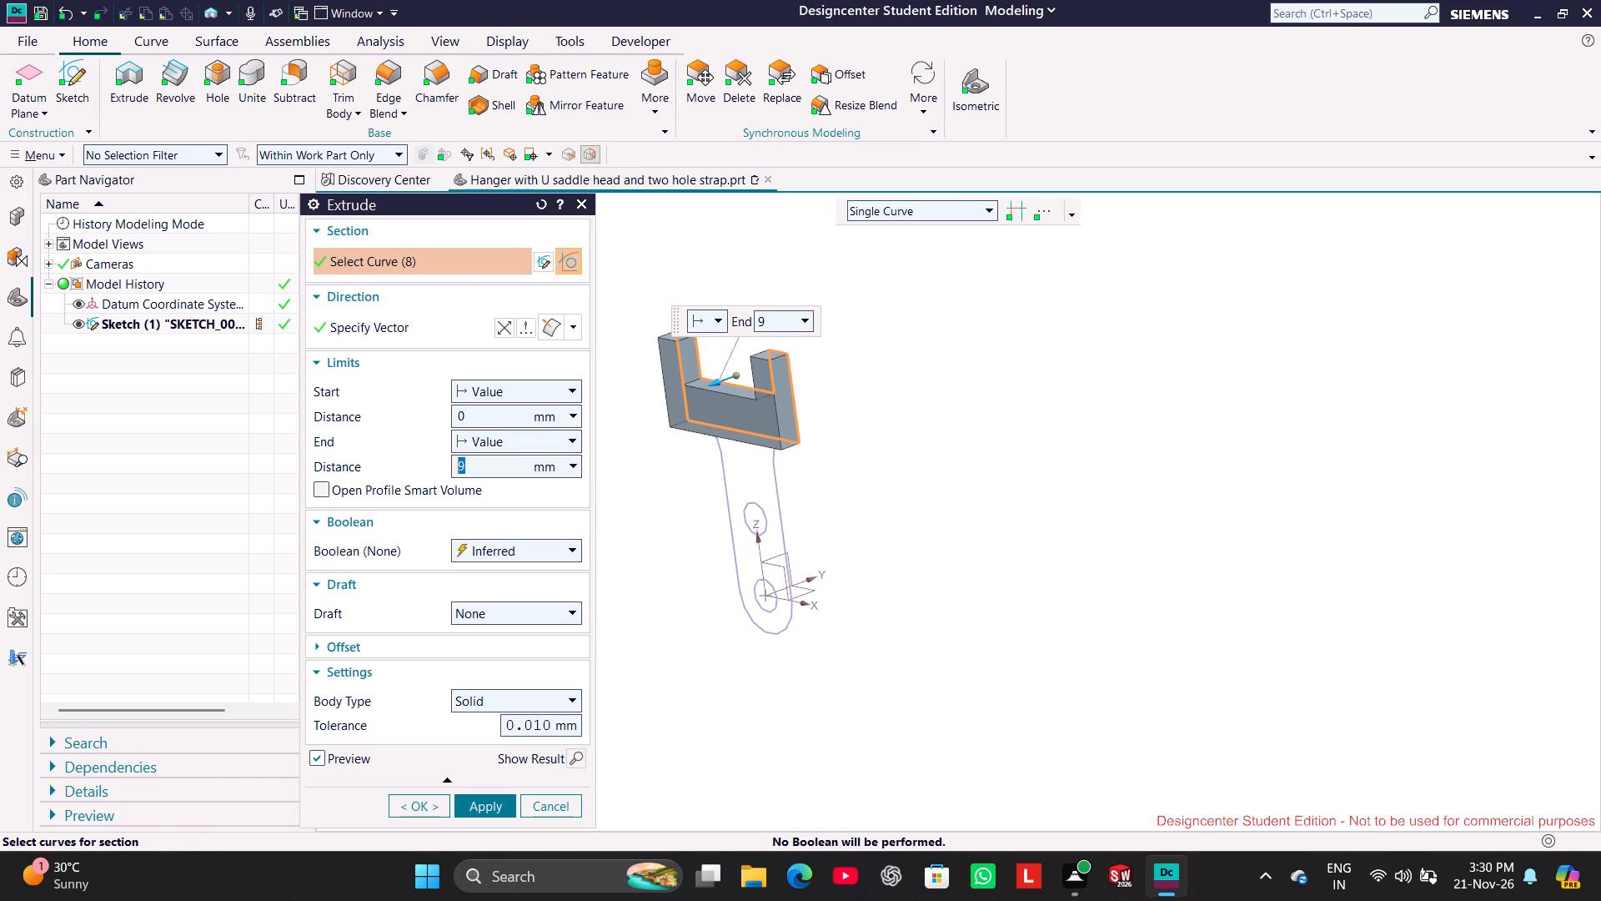
middle_drag(834, 508, 807, 505)
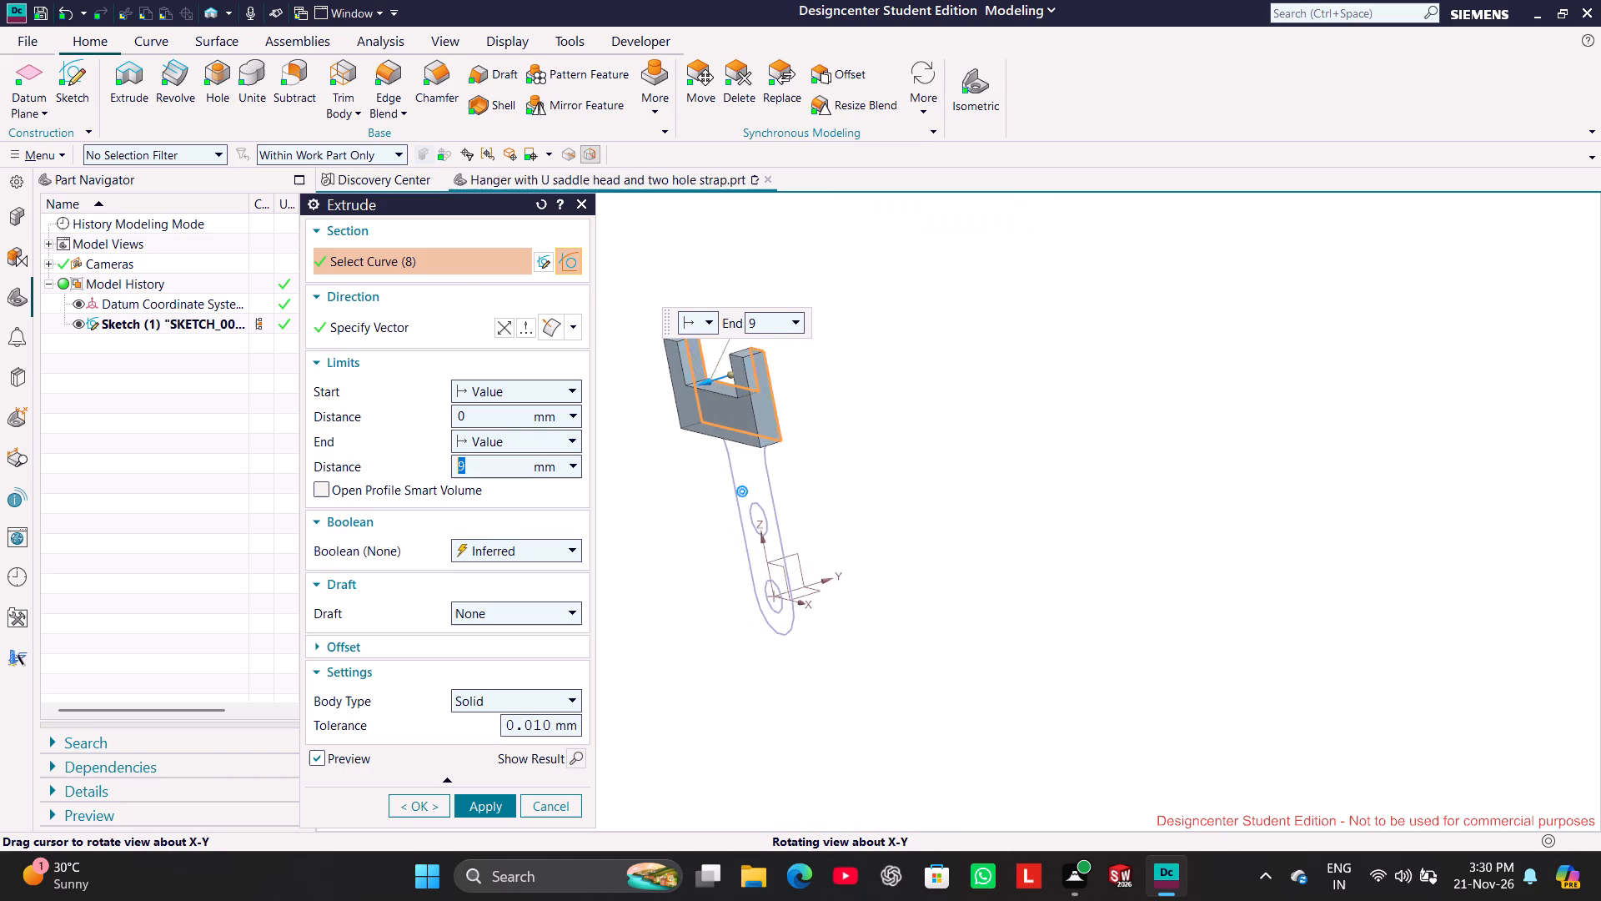
middle_drag(807, 505, 809, 506)
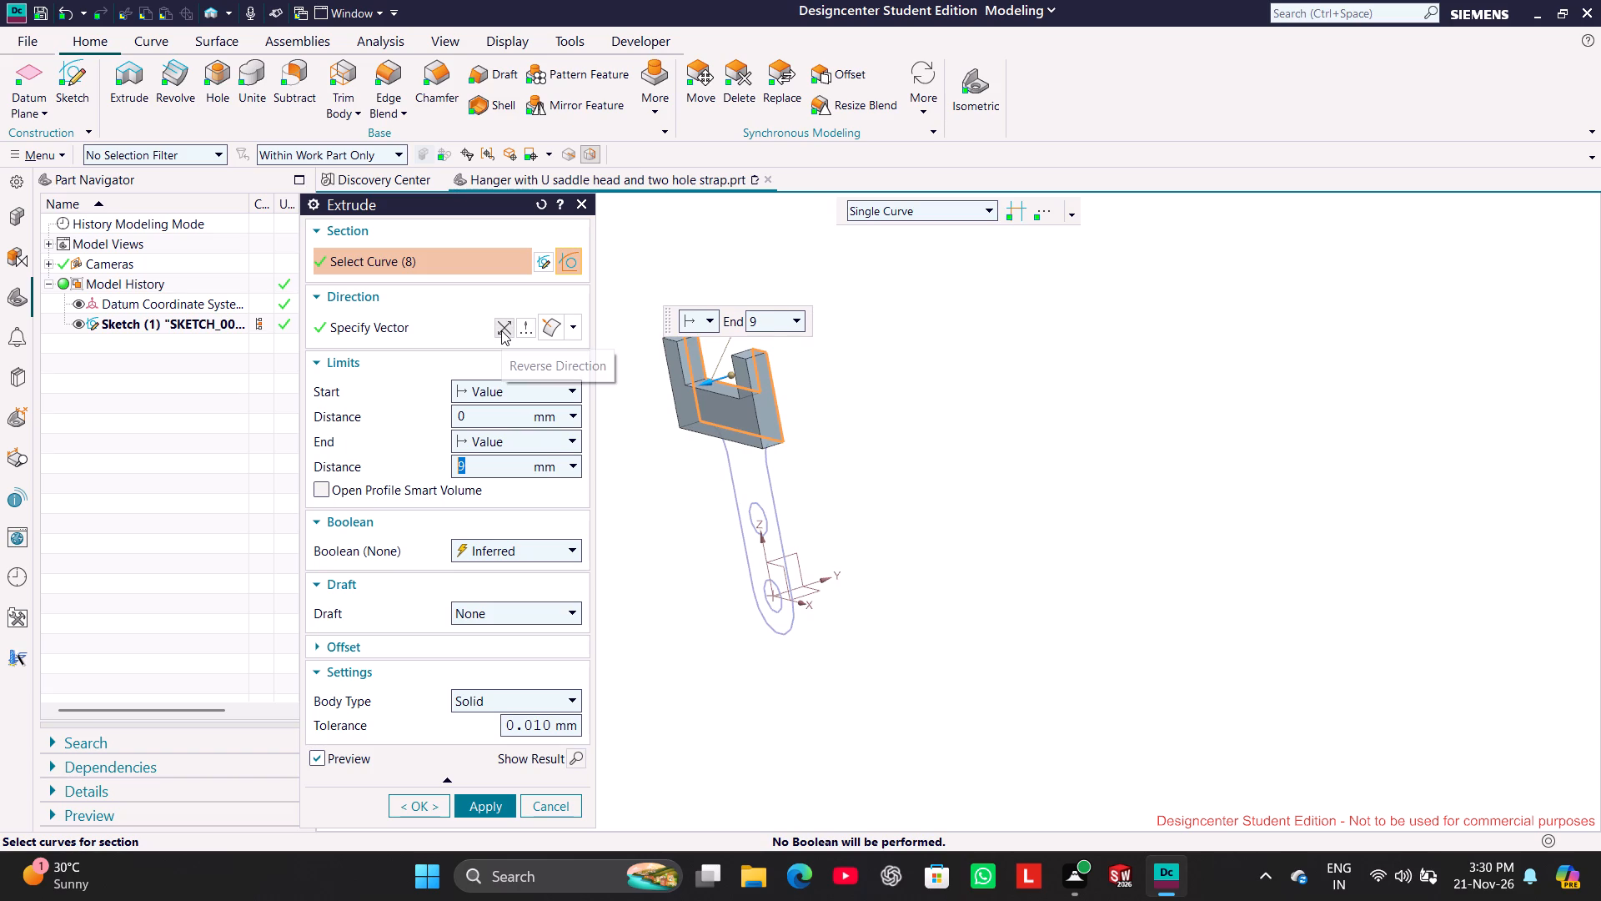
click(523, 334)
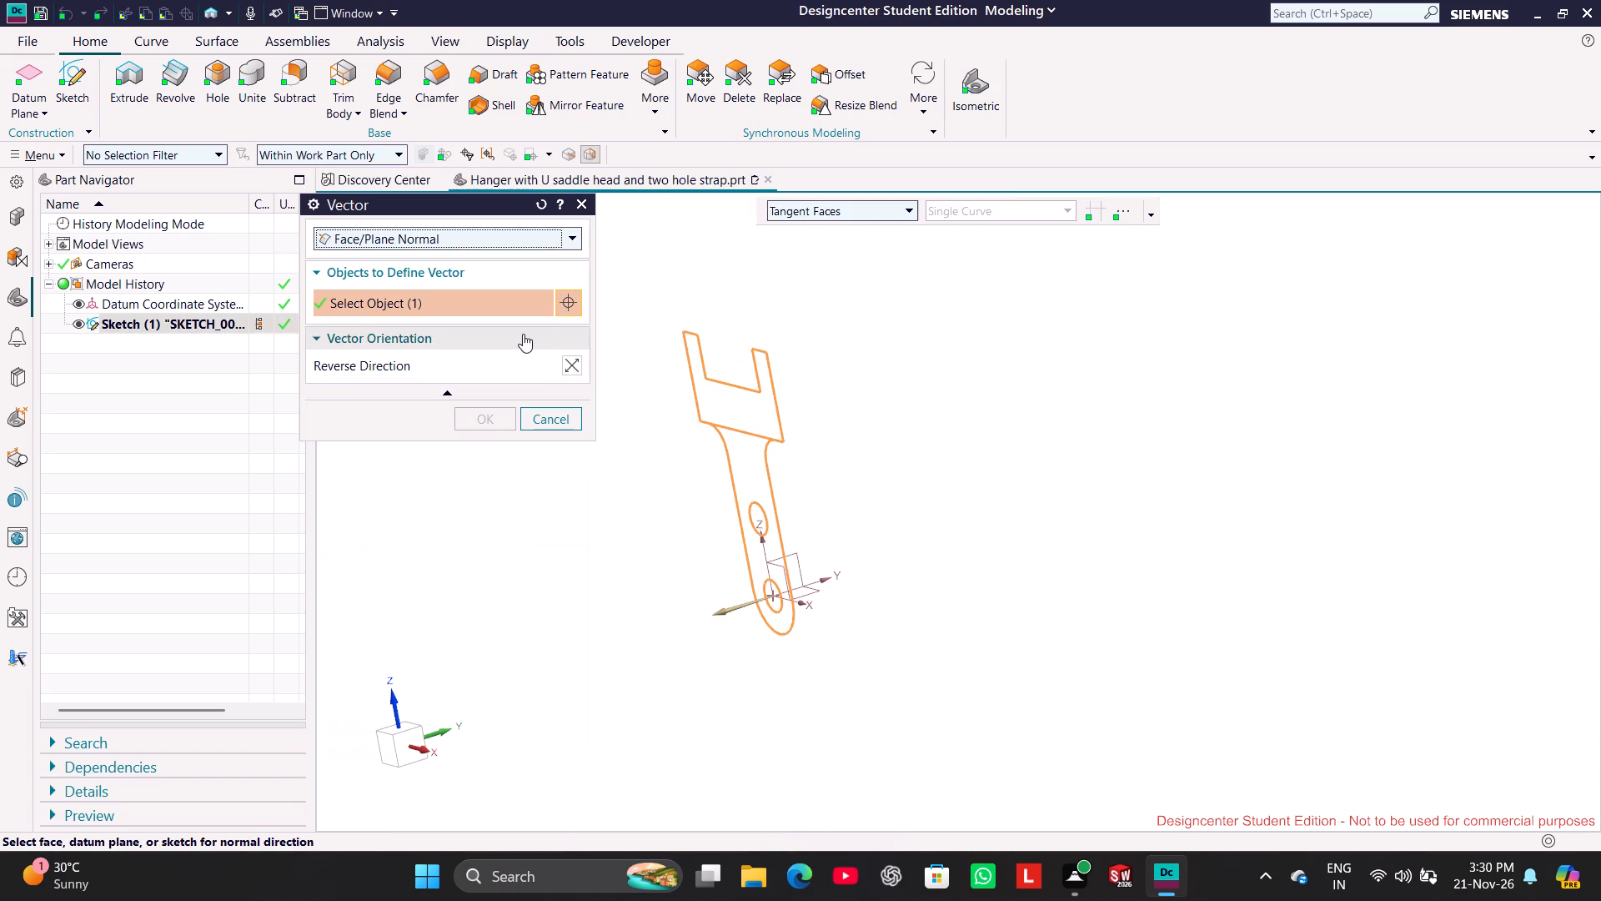
click(565, 427)
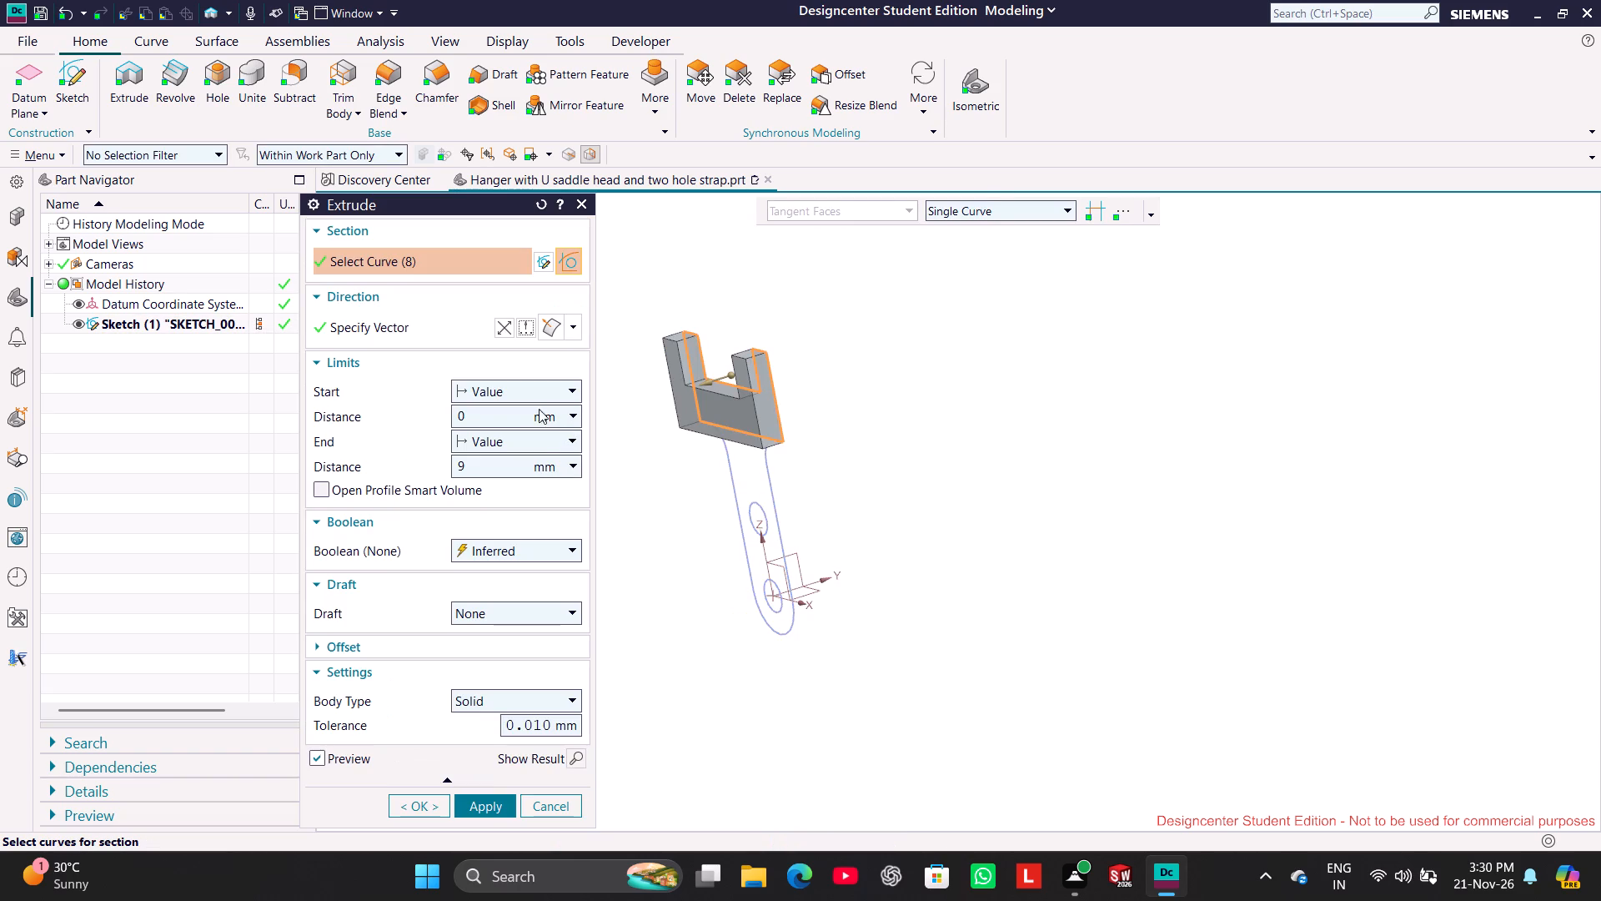
click(500, 328)
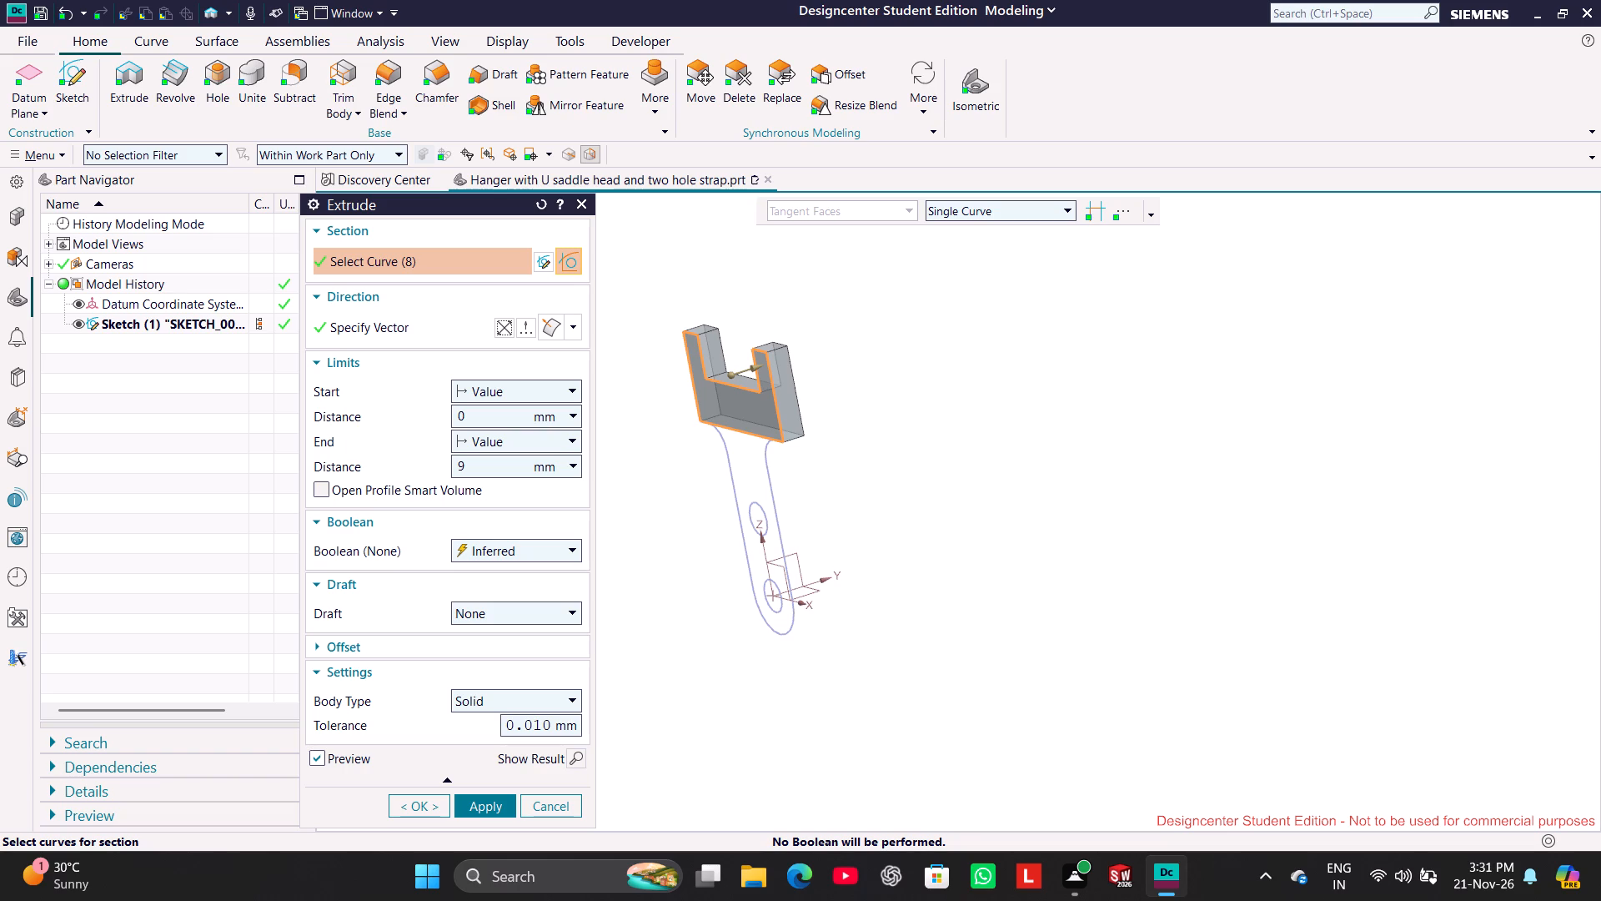
text(48)
double_click(486, 467)
text(48)
key(Return)
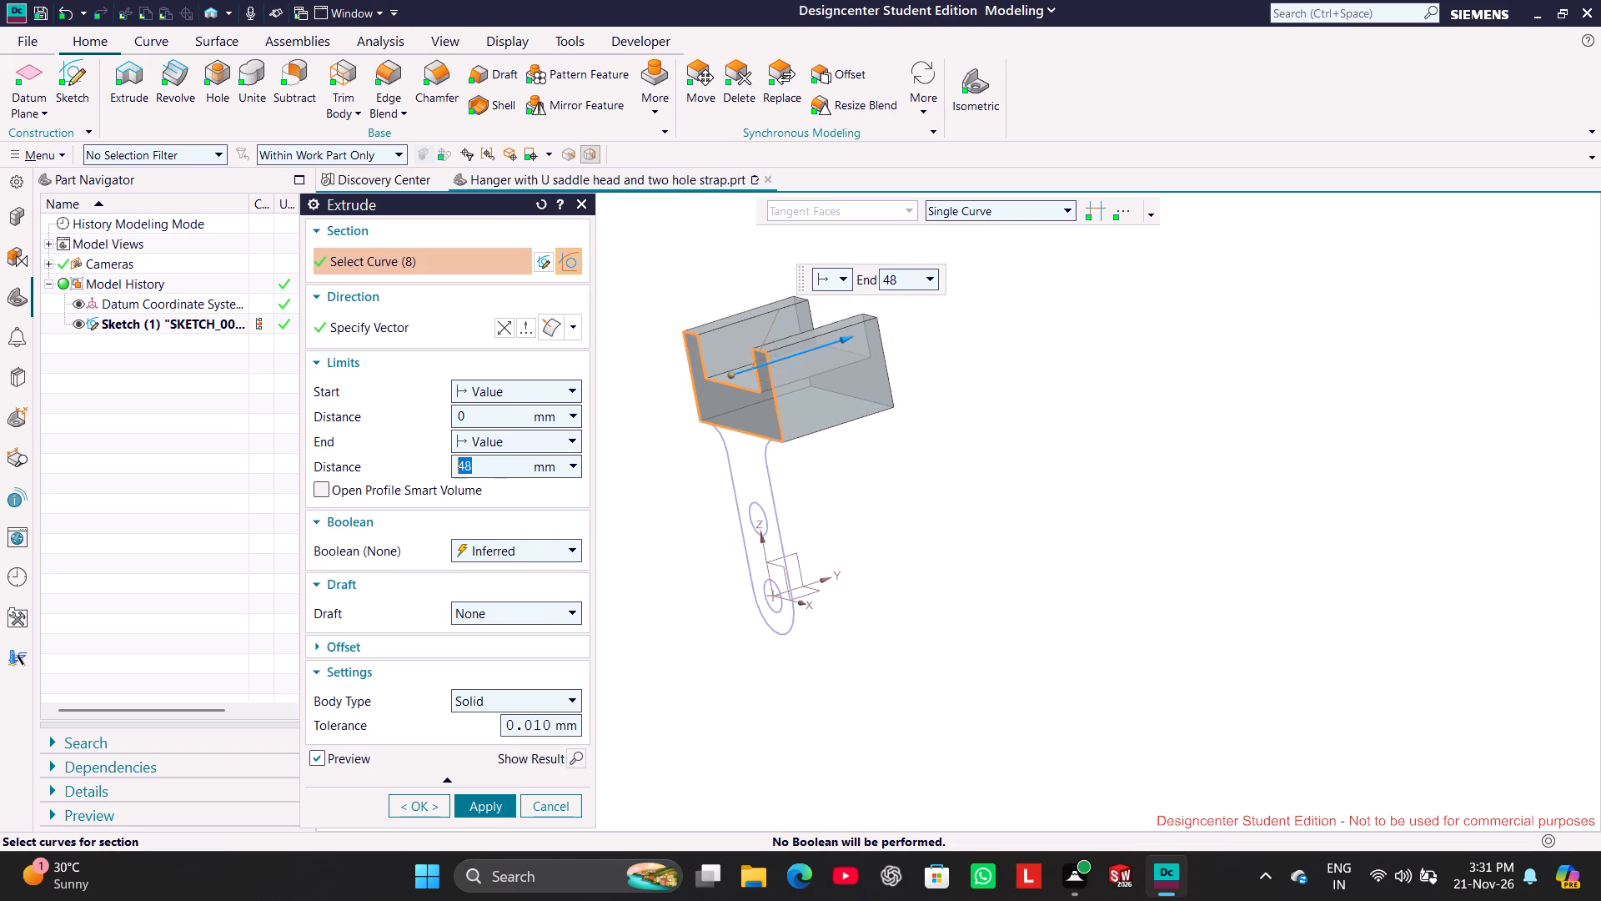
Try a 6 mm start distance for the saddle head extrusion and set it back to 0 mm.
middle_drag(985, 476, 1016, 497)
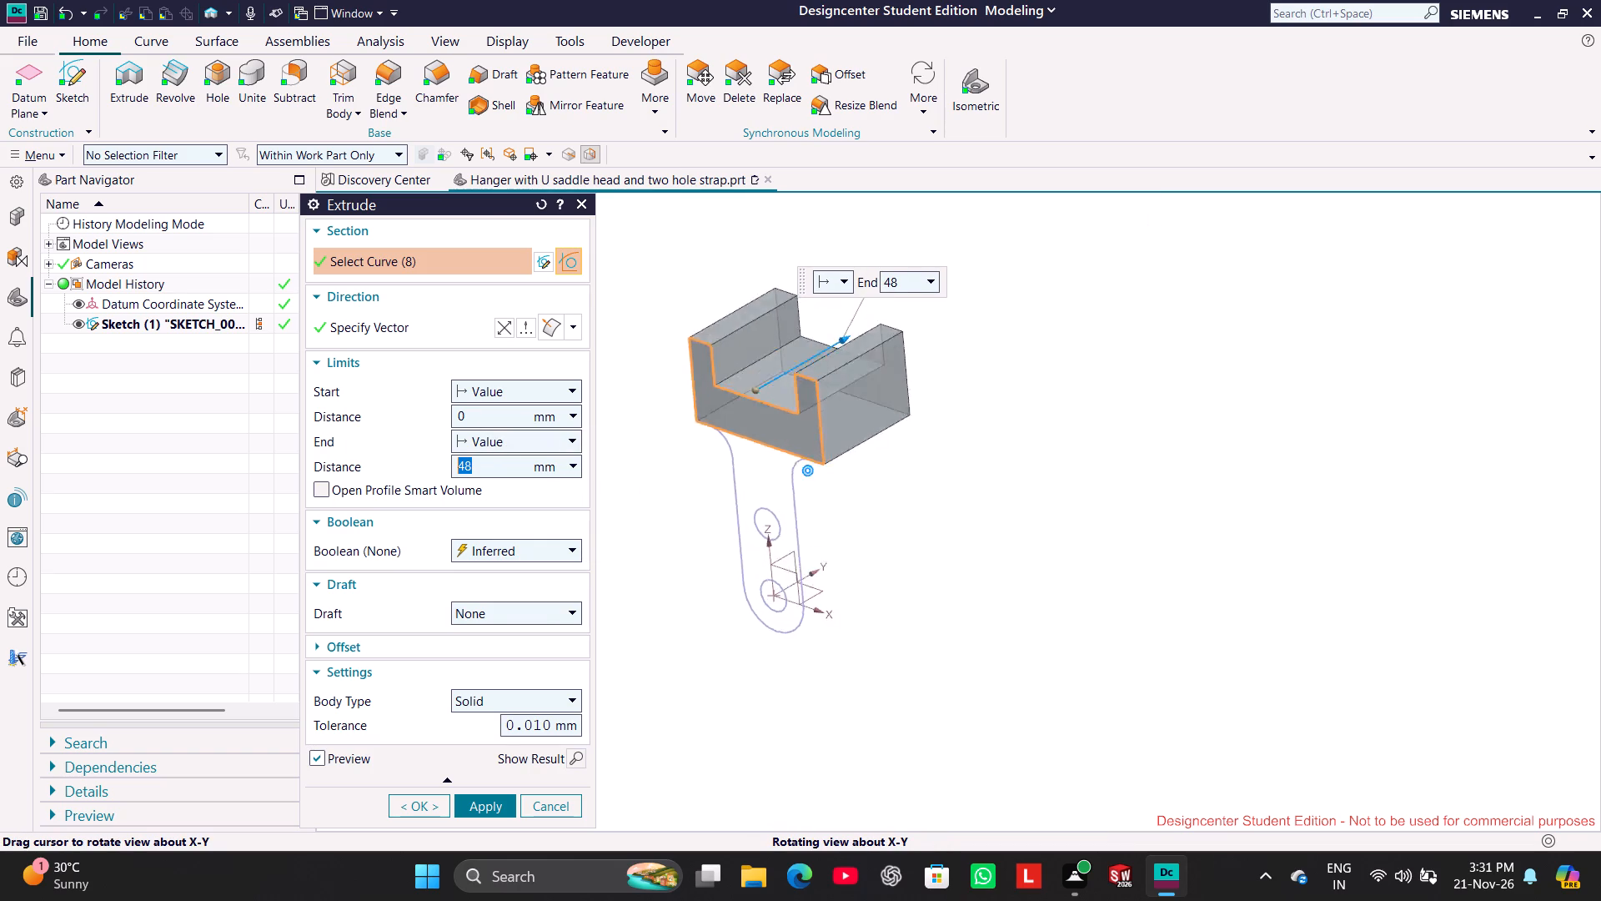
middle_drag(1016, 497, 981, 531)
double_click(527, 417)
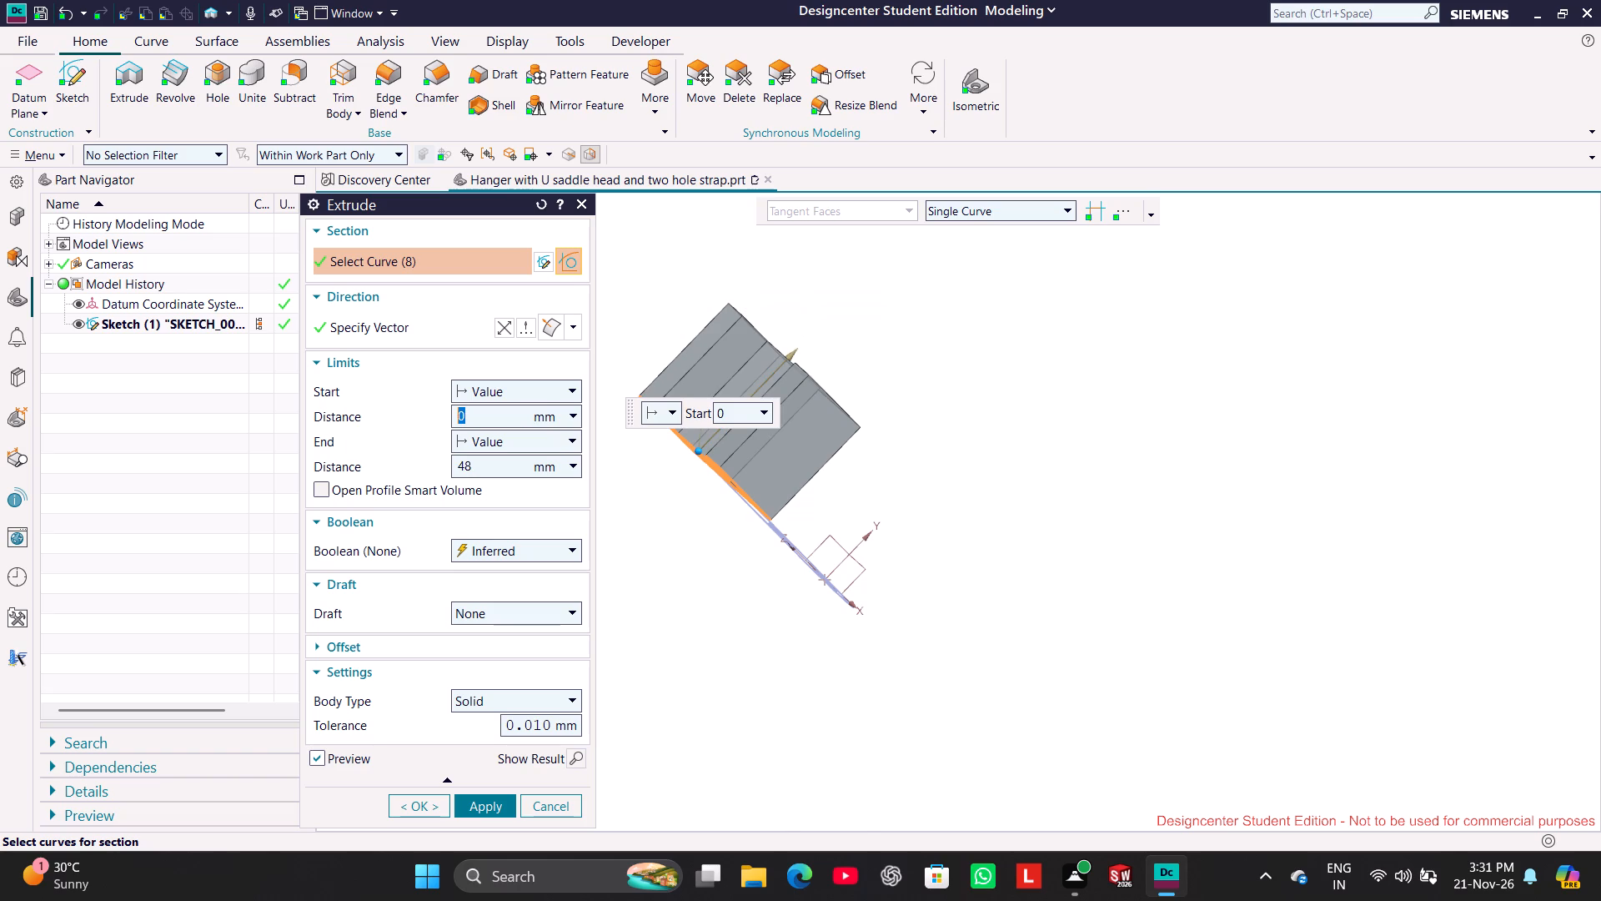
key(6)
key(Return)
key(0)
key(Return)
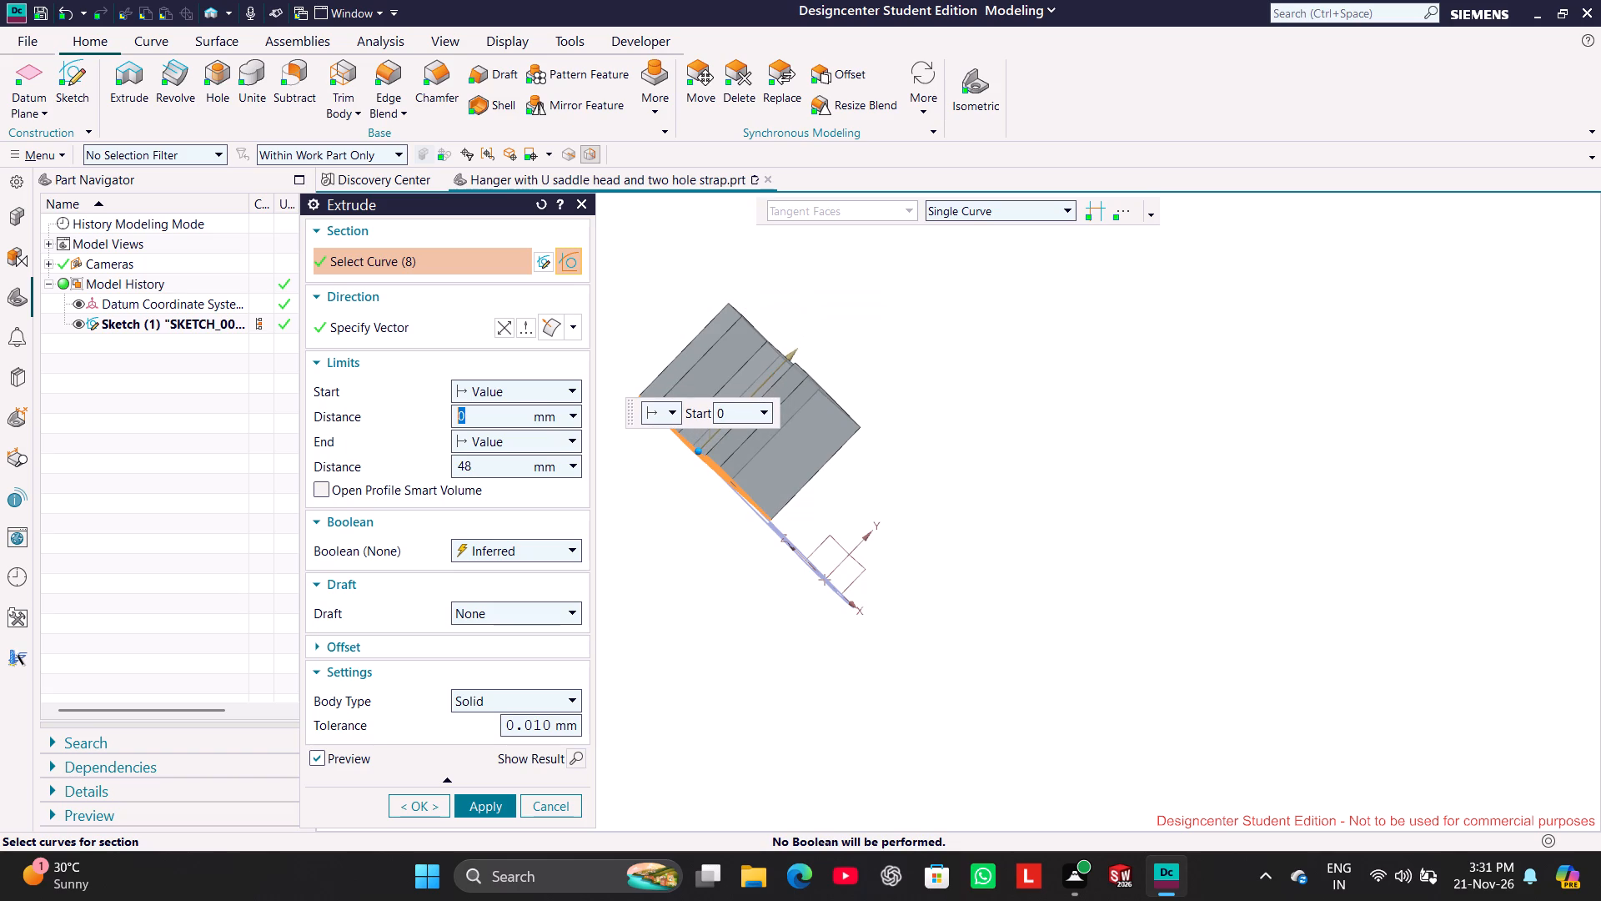
Apply the saddle head extrusion with a 0 mm start and 48 mm end distance, and close Extrude.
middle_drag(945, 504, 841, 407)
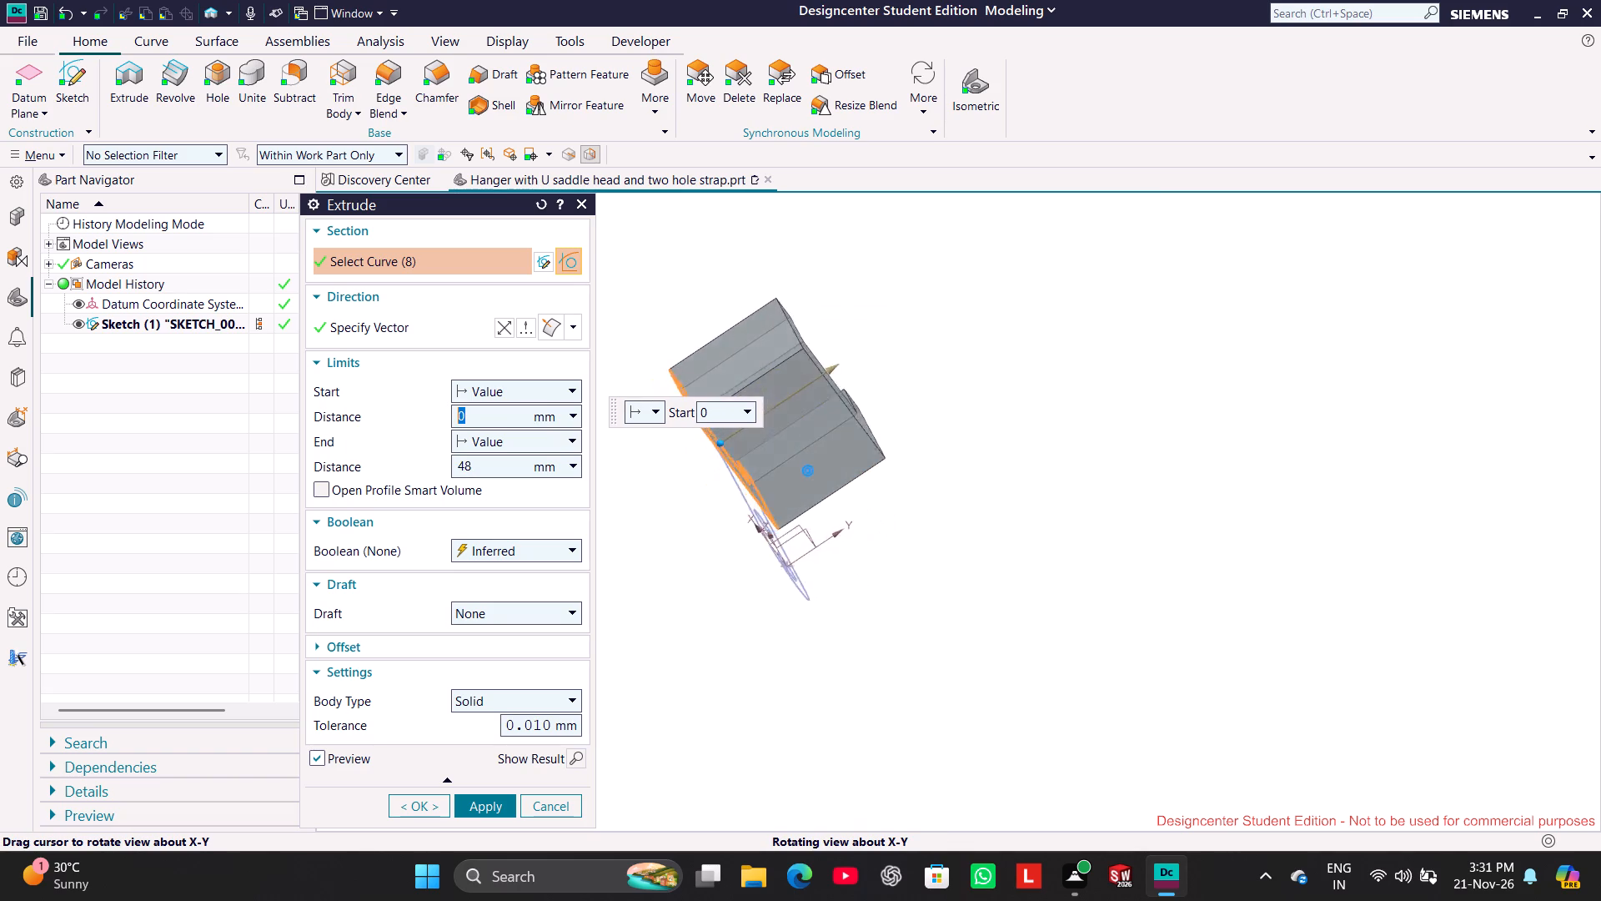
middle_drag(841, 407, 975, 463)
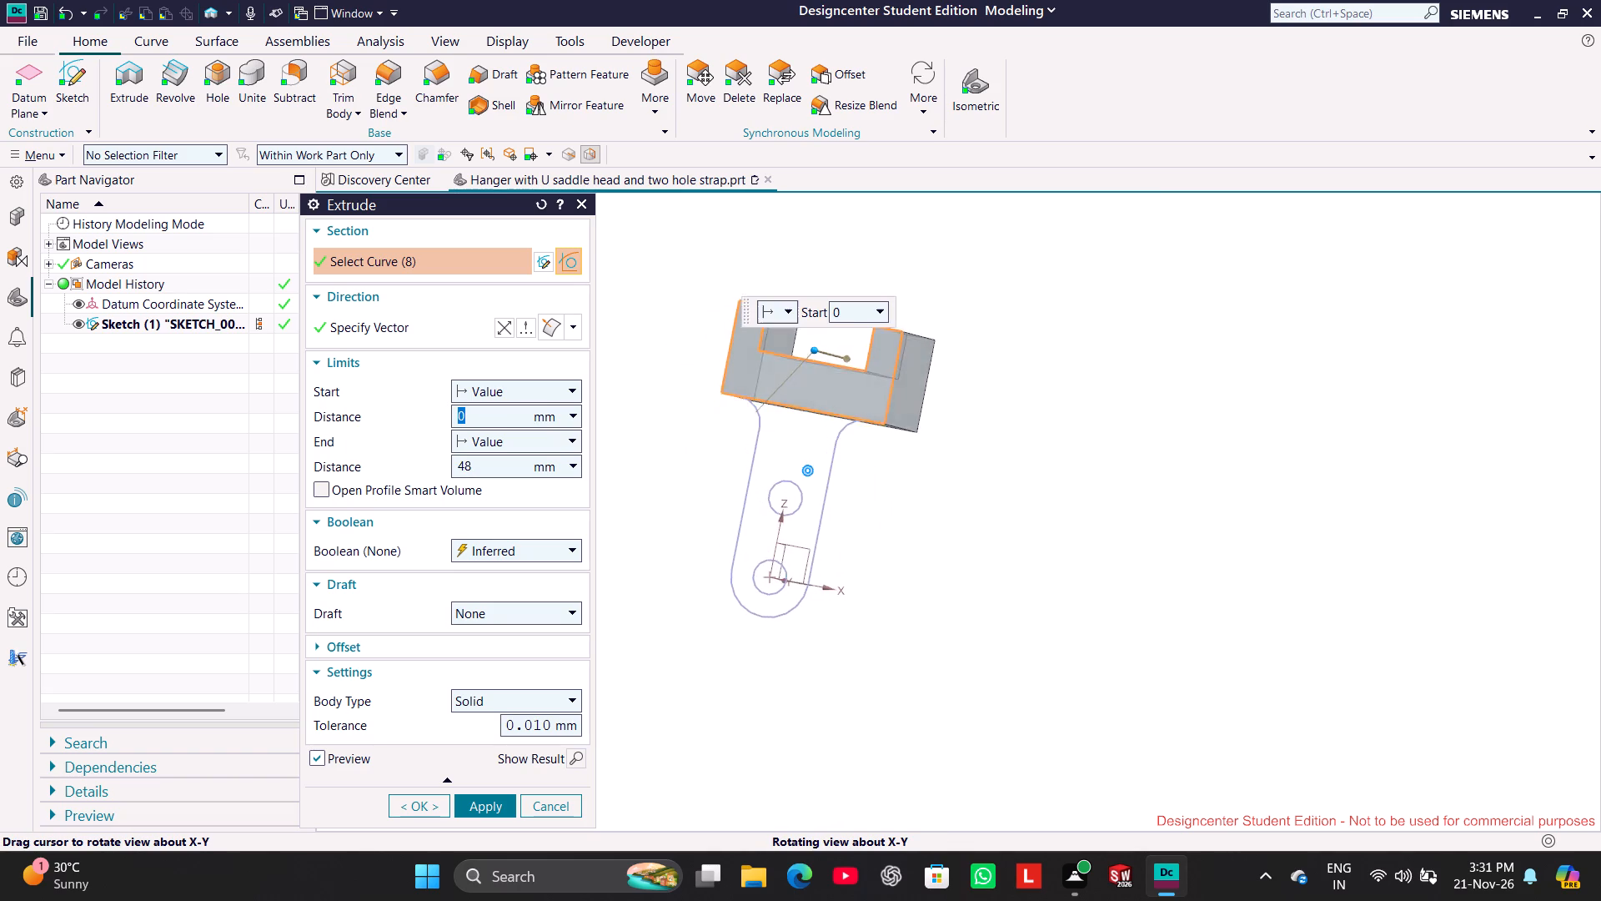
middle_drag(975, 463, 893, 487)
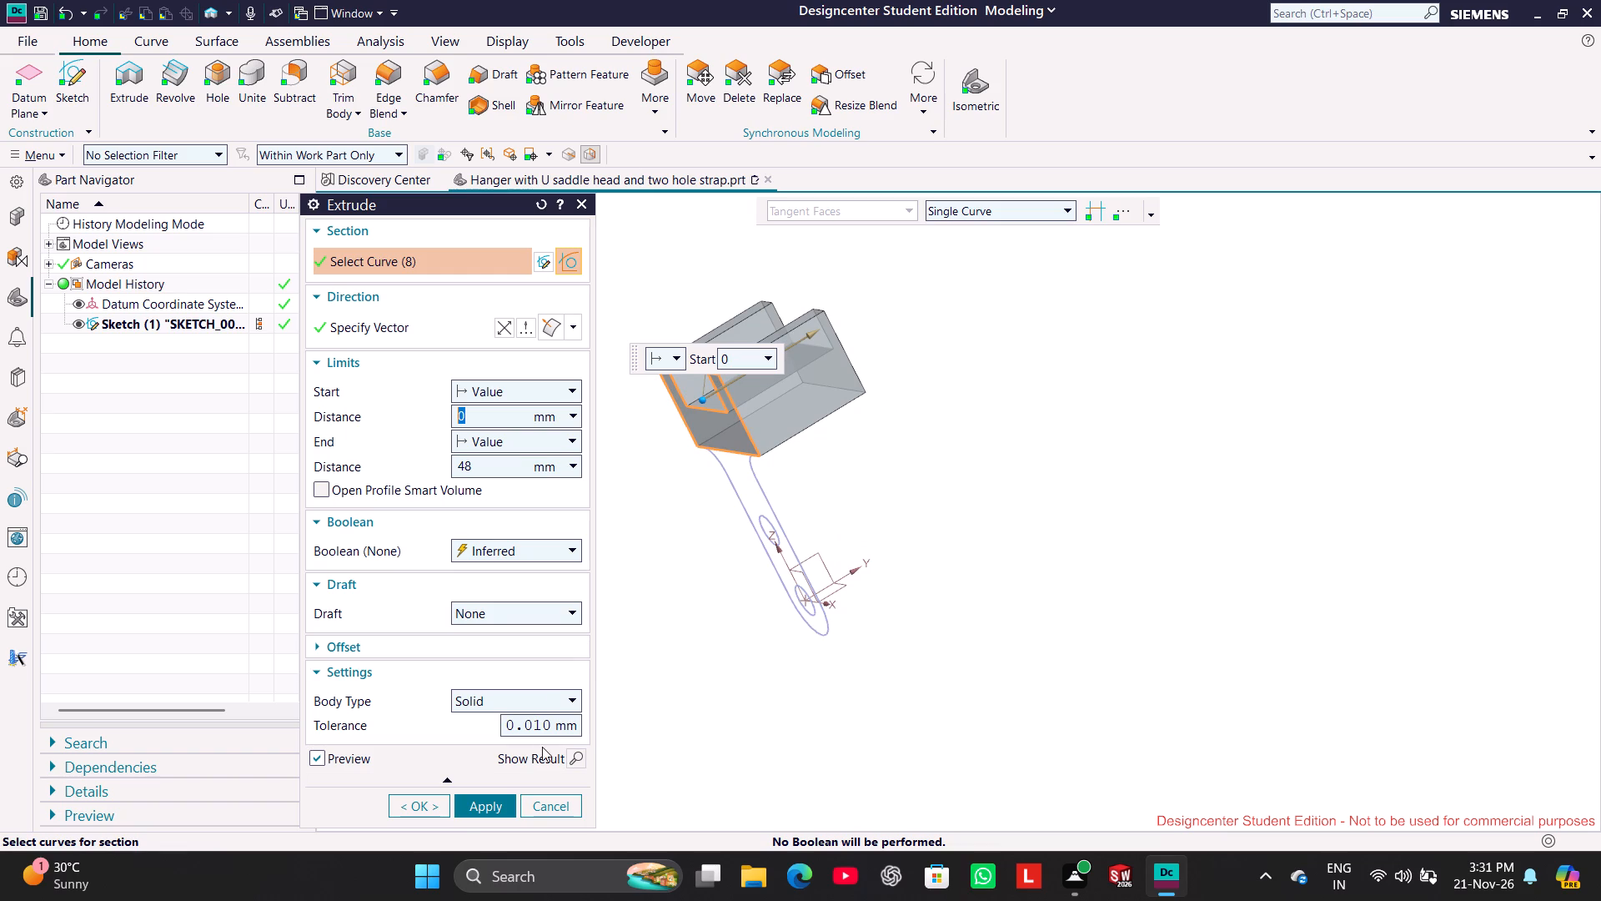
click(481, 808)
click(545, 802)
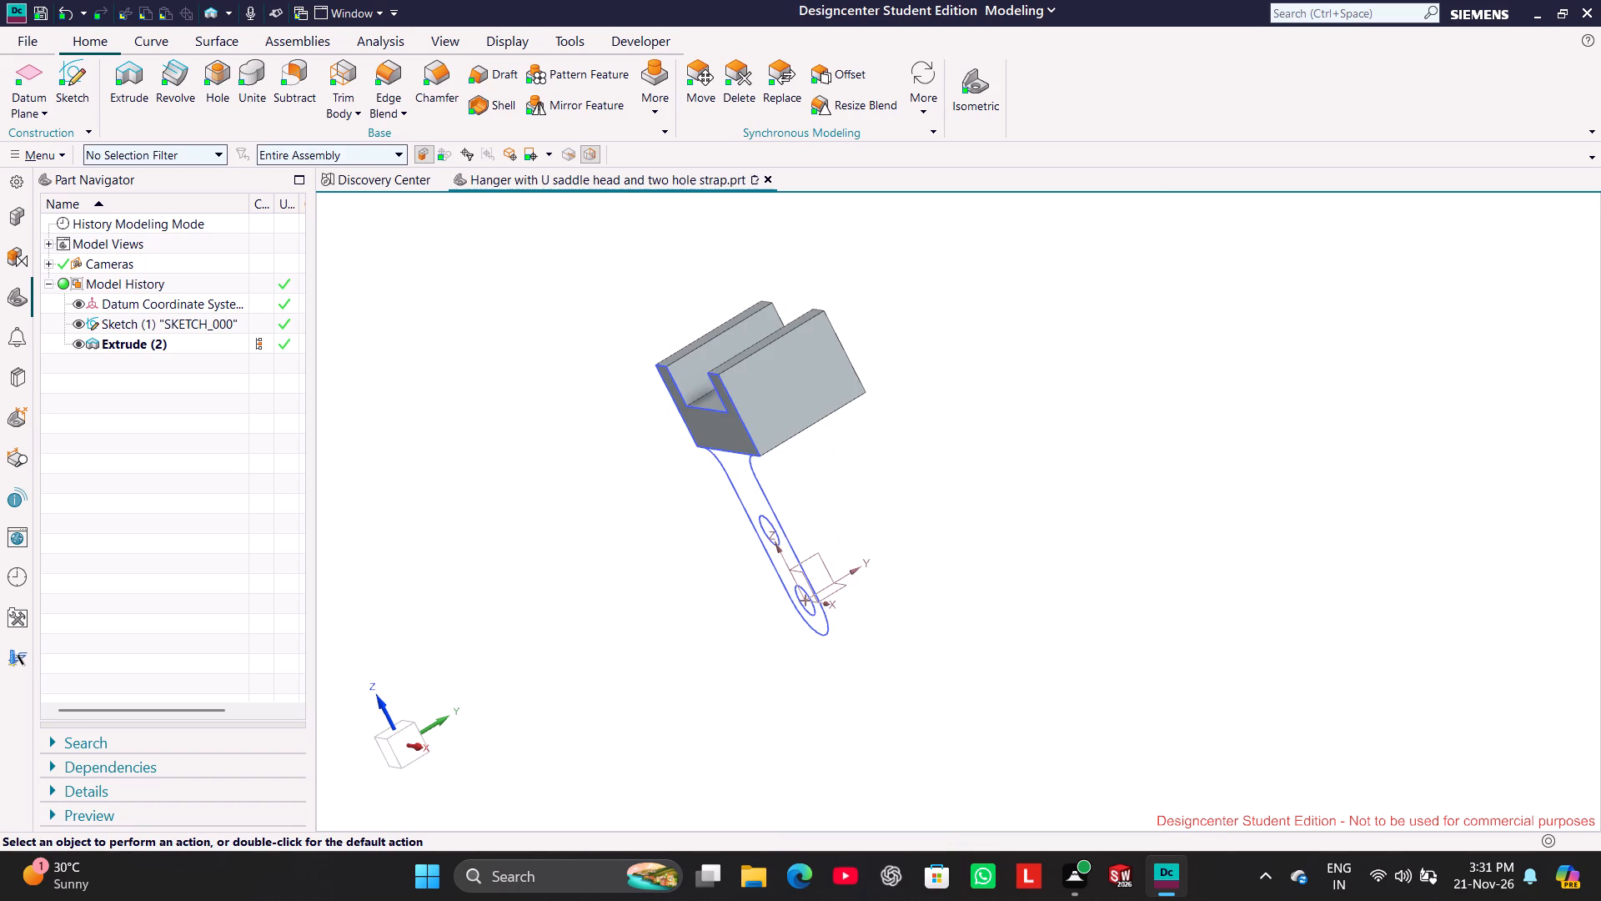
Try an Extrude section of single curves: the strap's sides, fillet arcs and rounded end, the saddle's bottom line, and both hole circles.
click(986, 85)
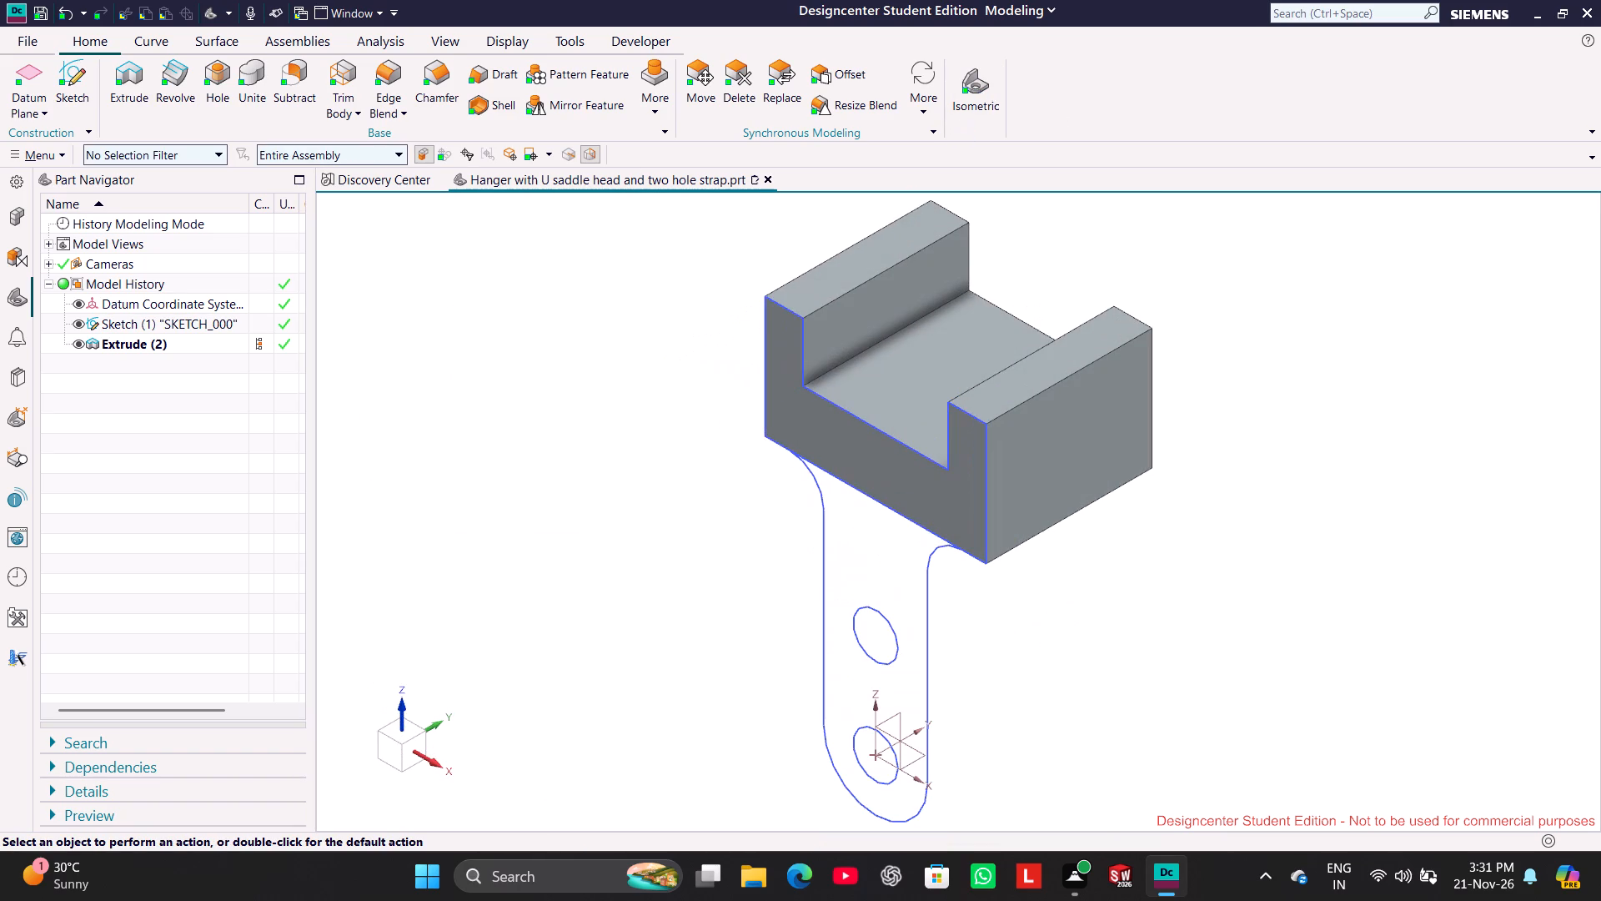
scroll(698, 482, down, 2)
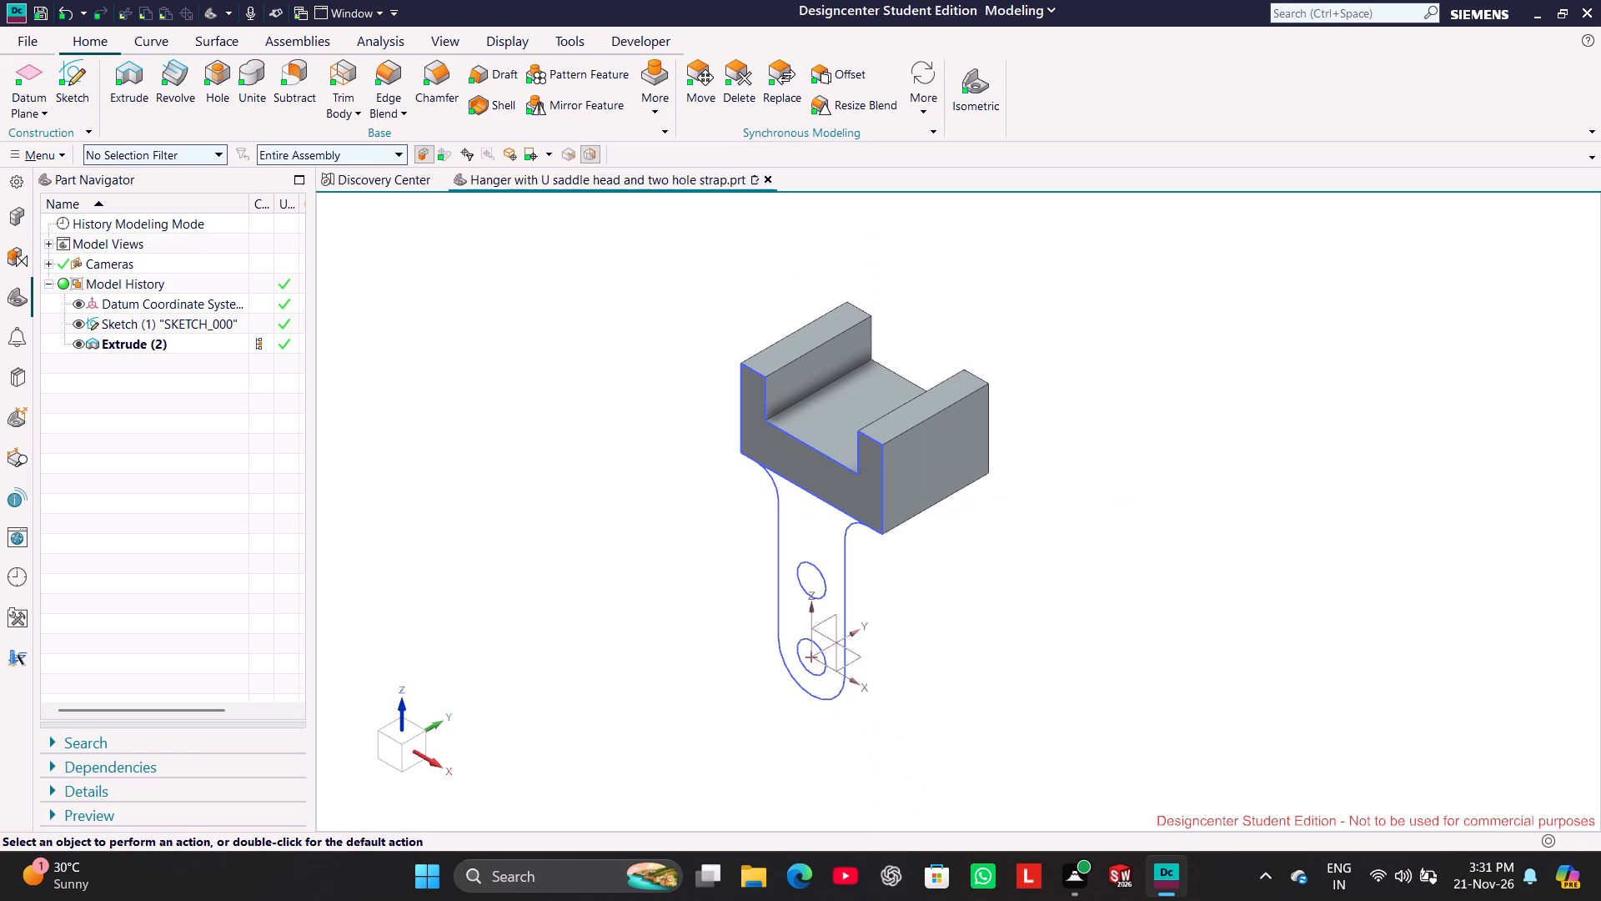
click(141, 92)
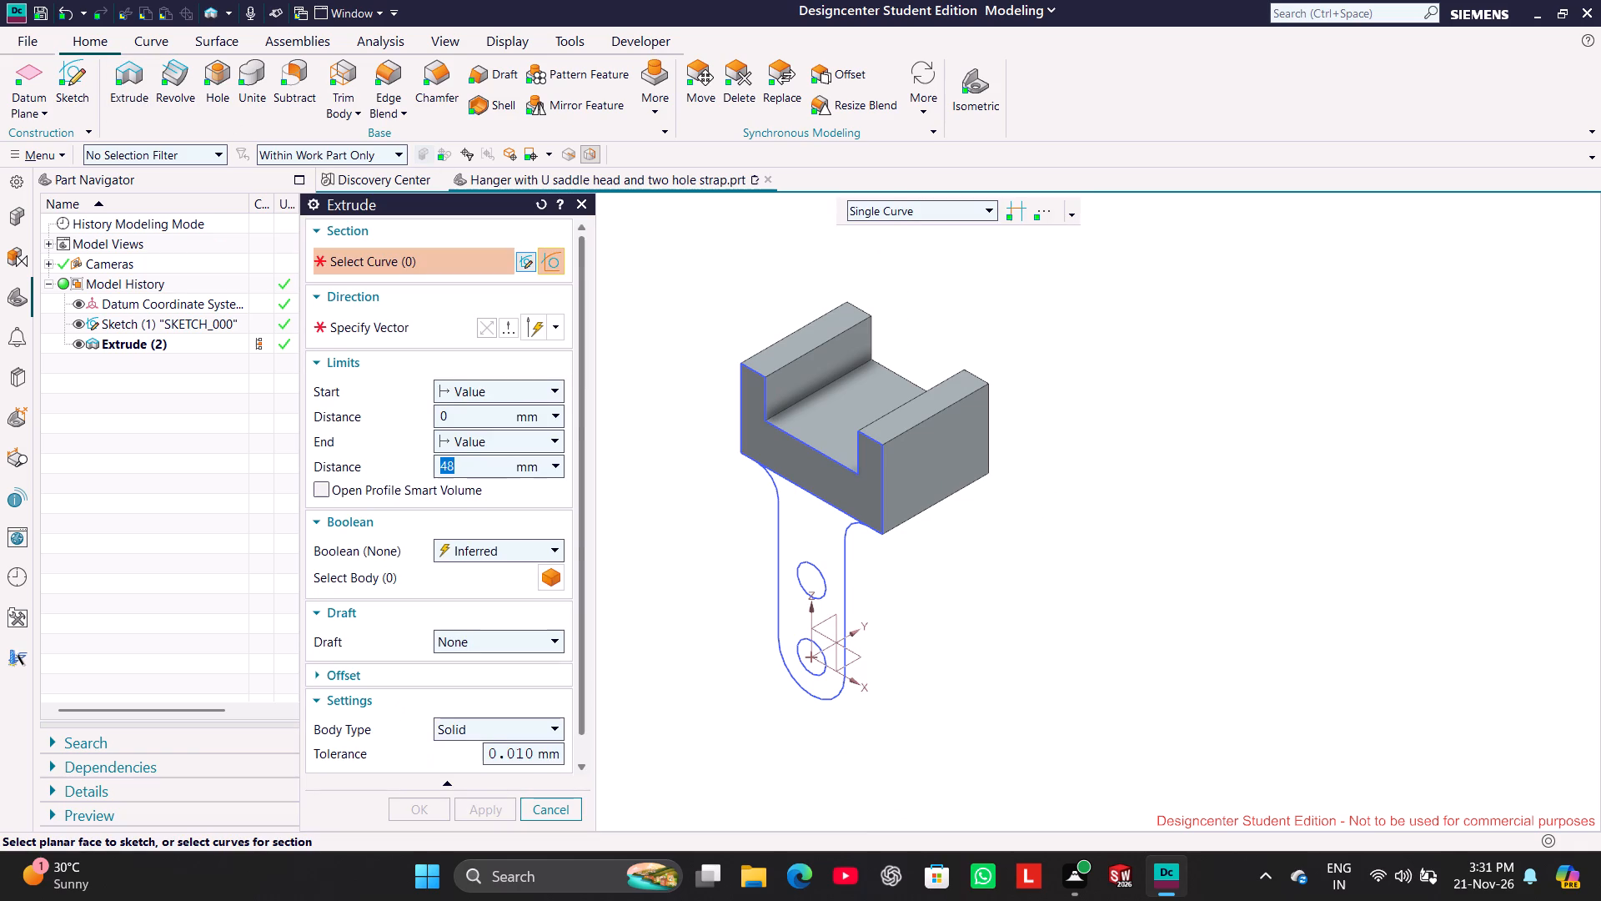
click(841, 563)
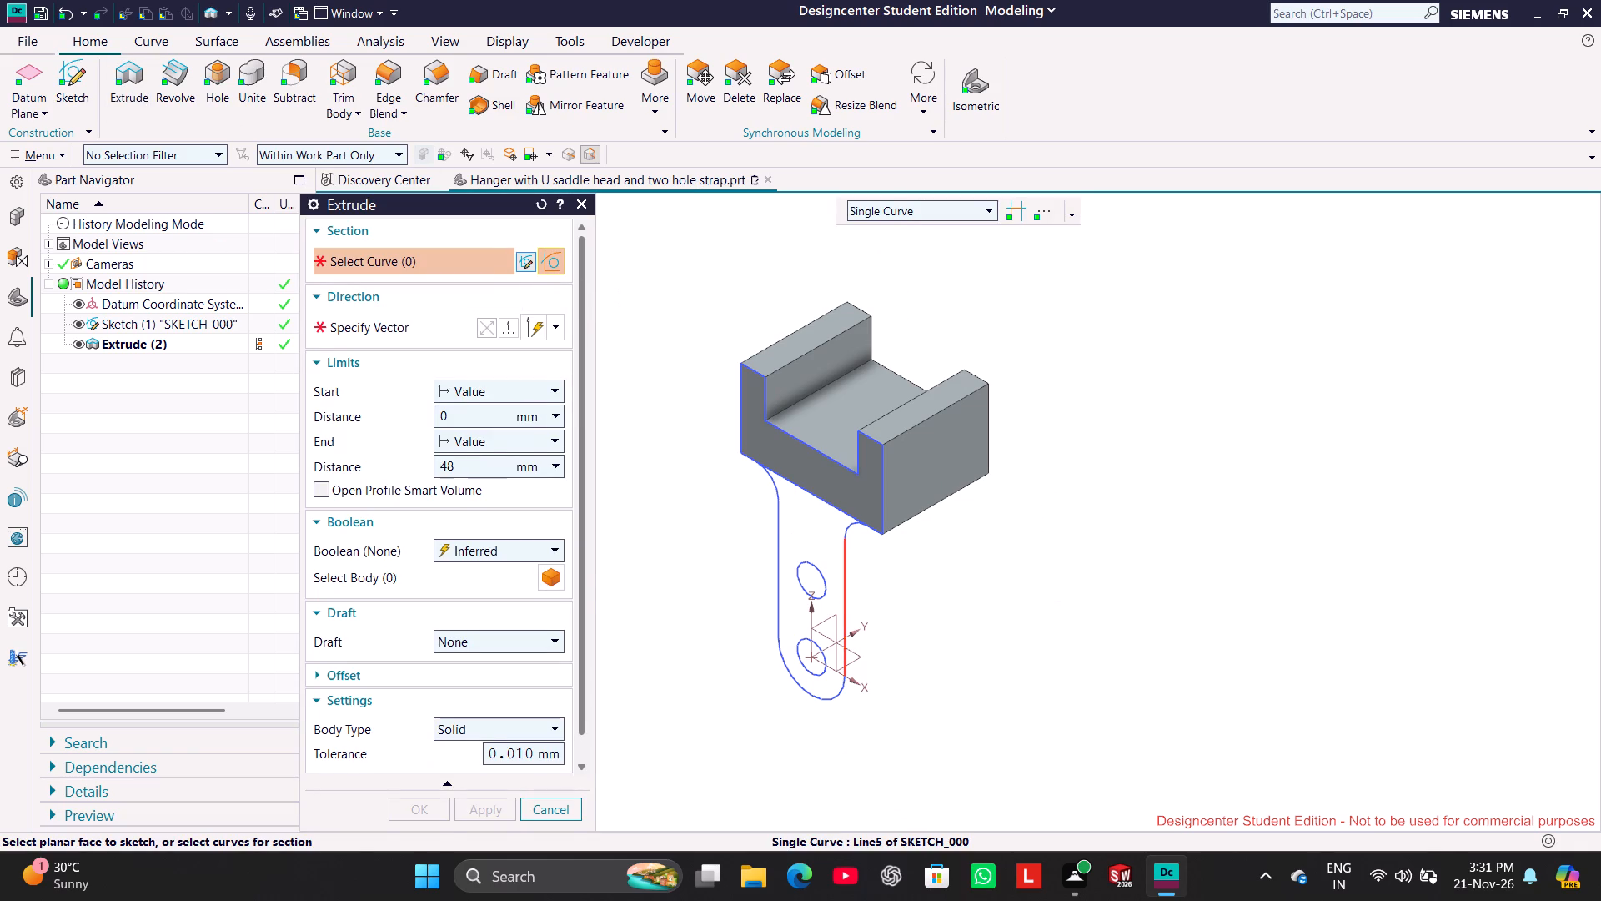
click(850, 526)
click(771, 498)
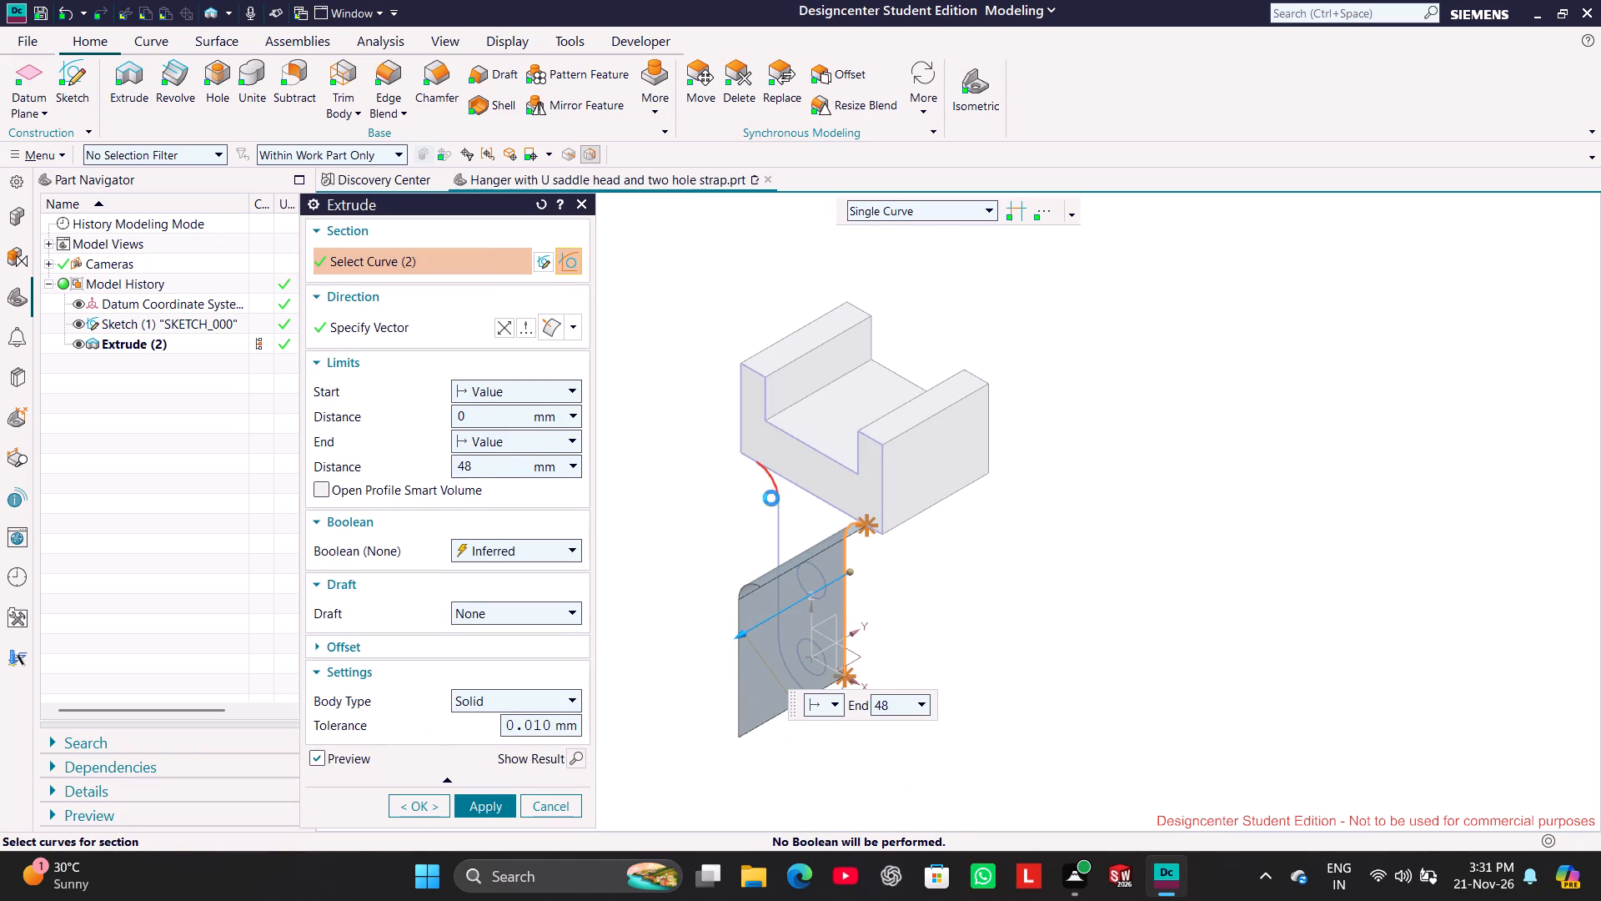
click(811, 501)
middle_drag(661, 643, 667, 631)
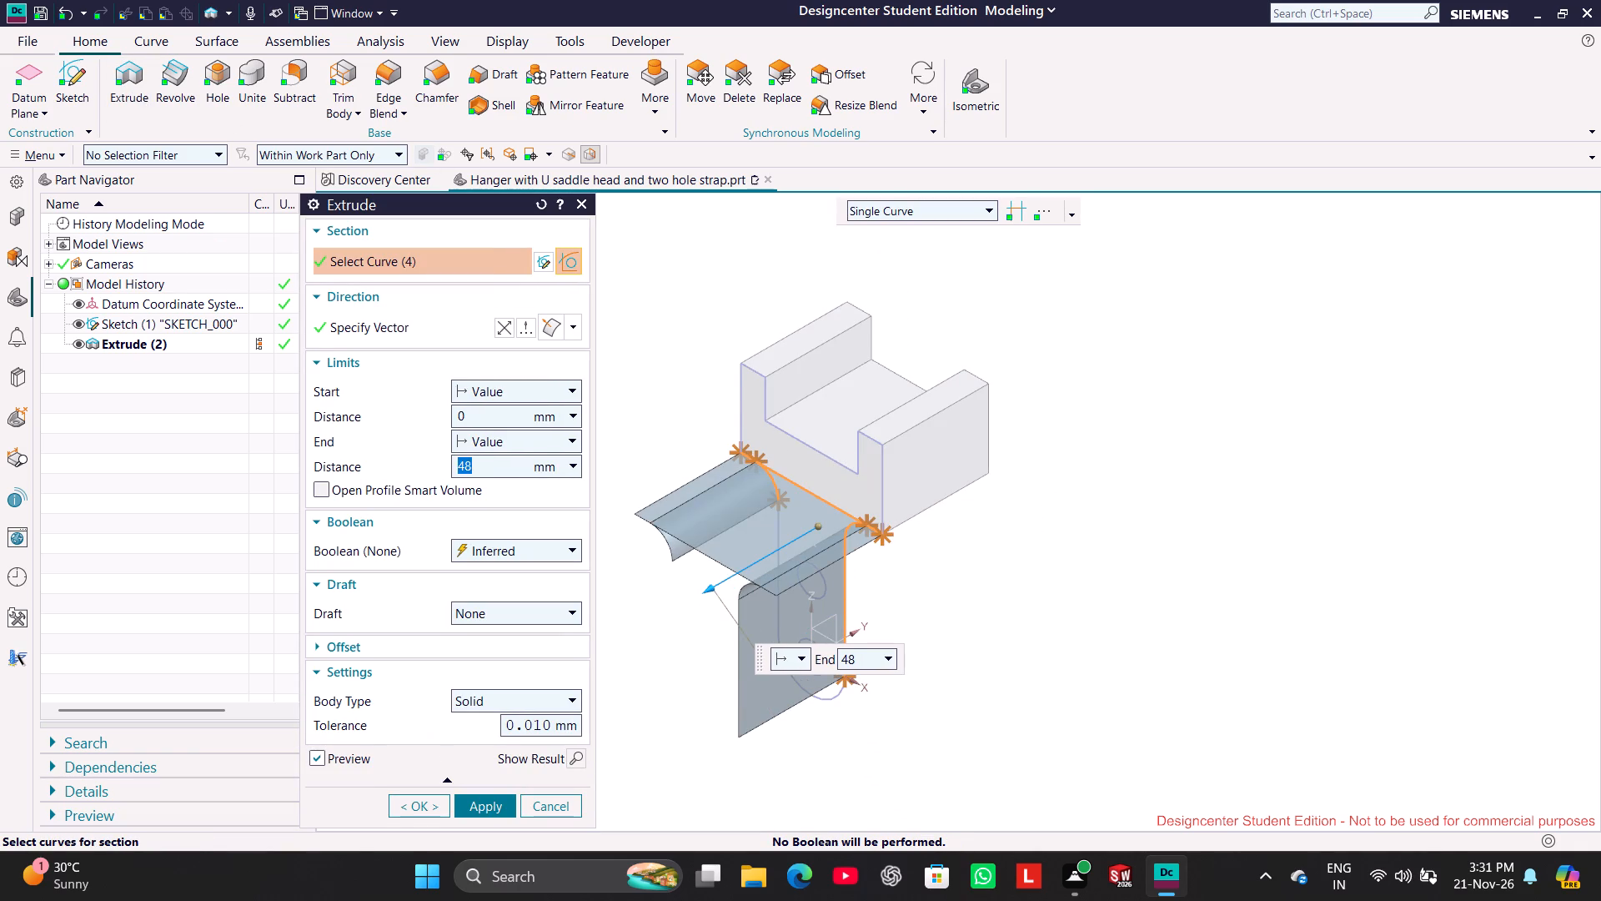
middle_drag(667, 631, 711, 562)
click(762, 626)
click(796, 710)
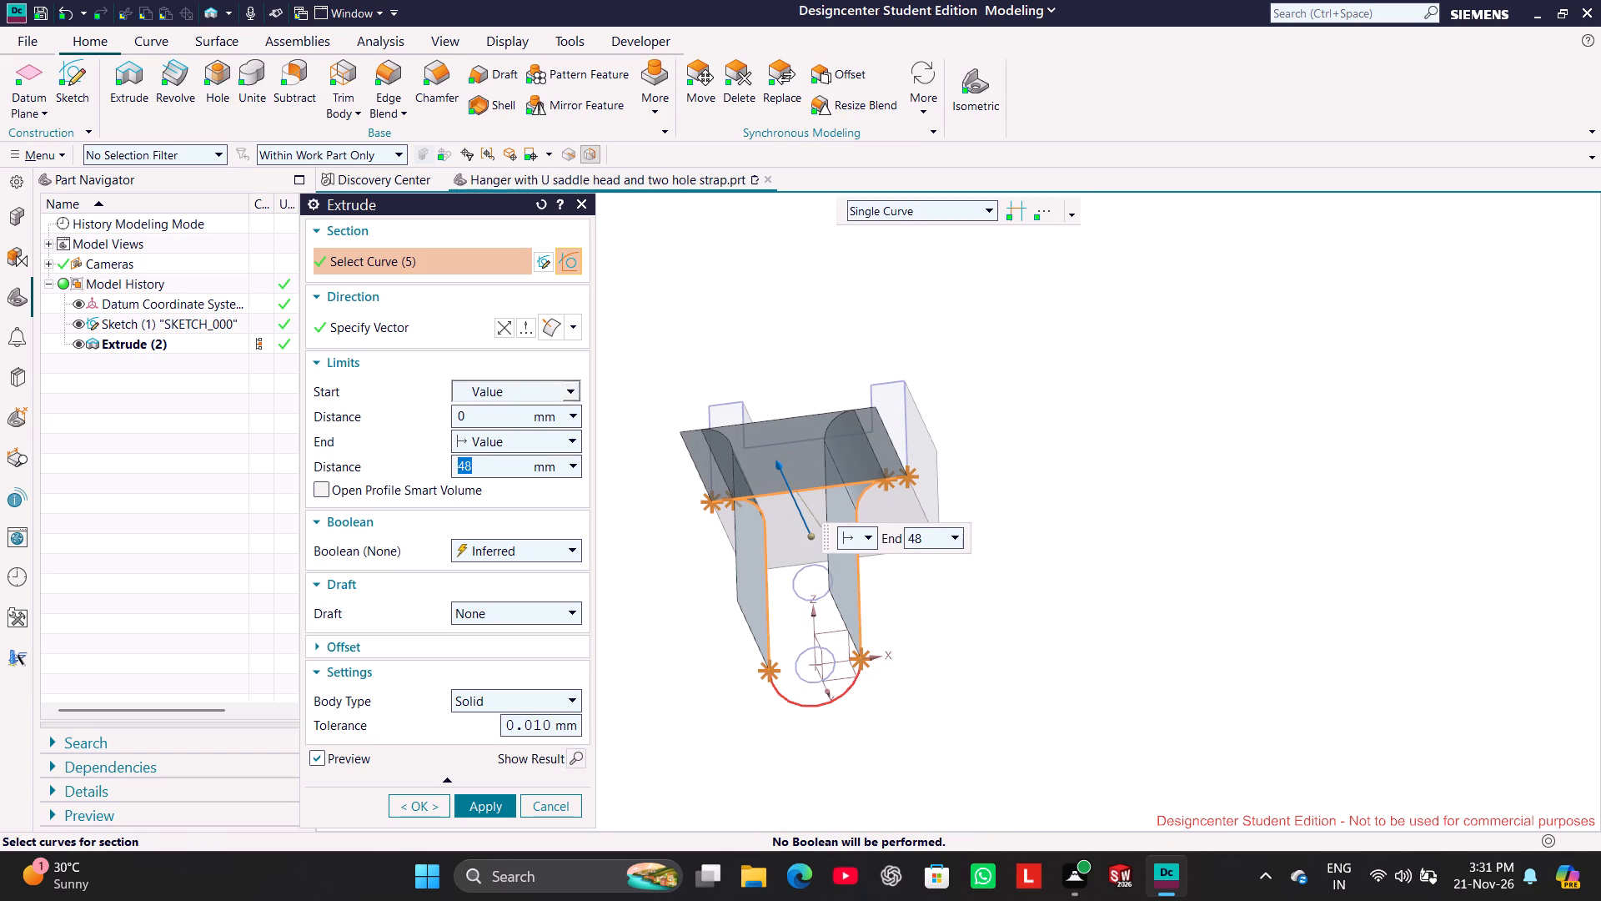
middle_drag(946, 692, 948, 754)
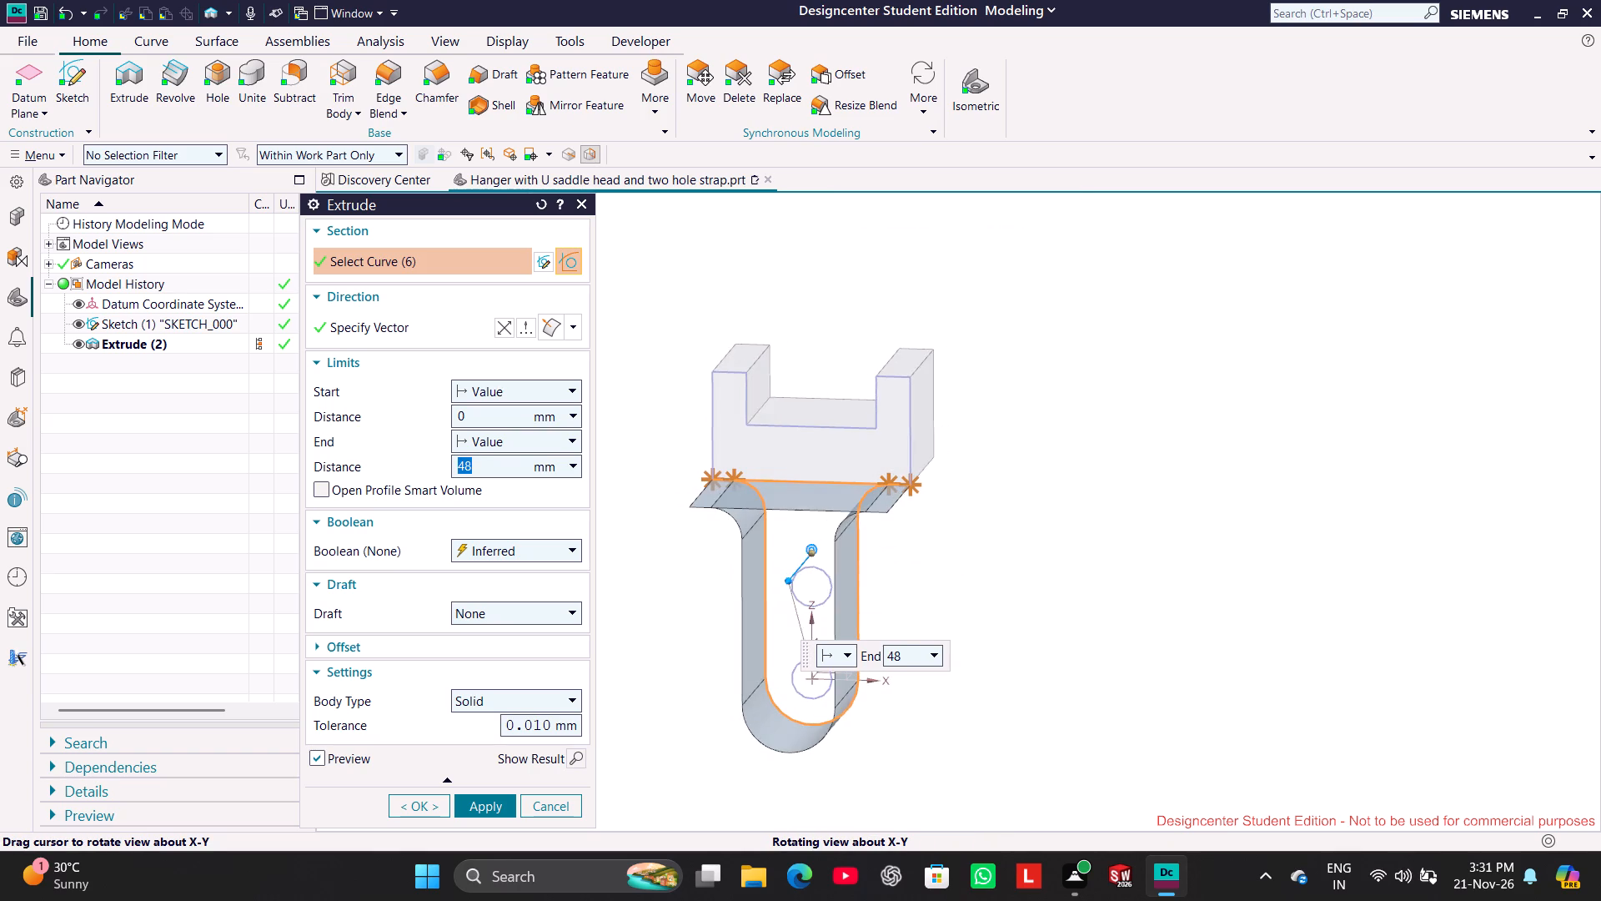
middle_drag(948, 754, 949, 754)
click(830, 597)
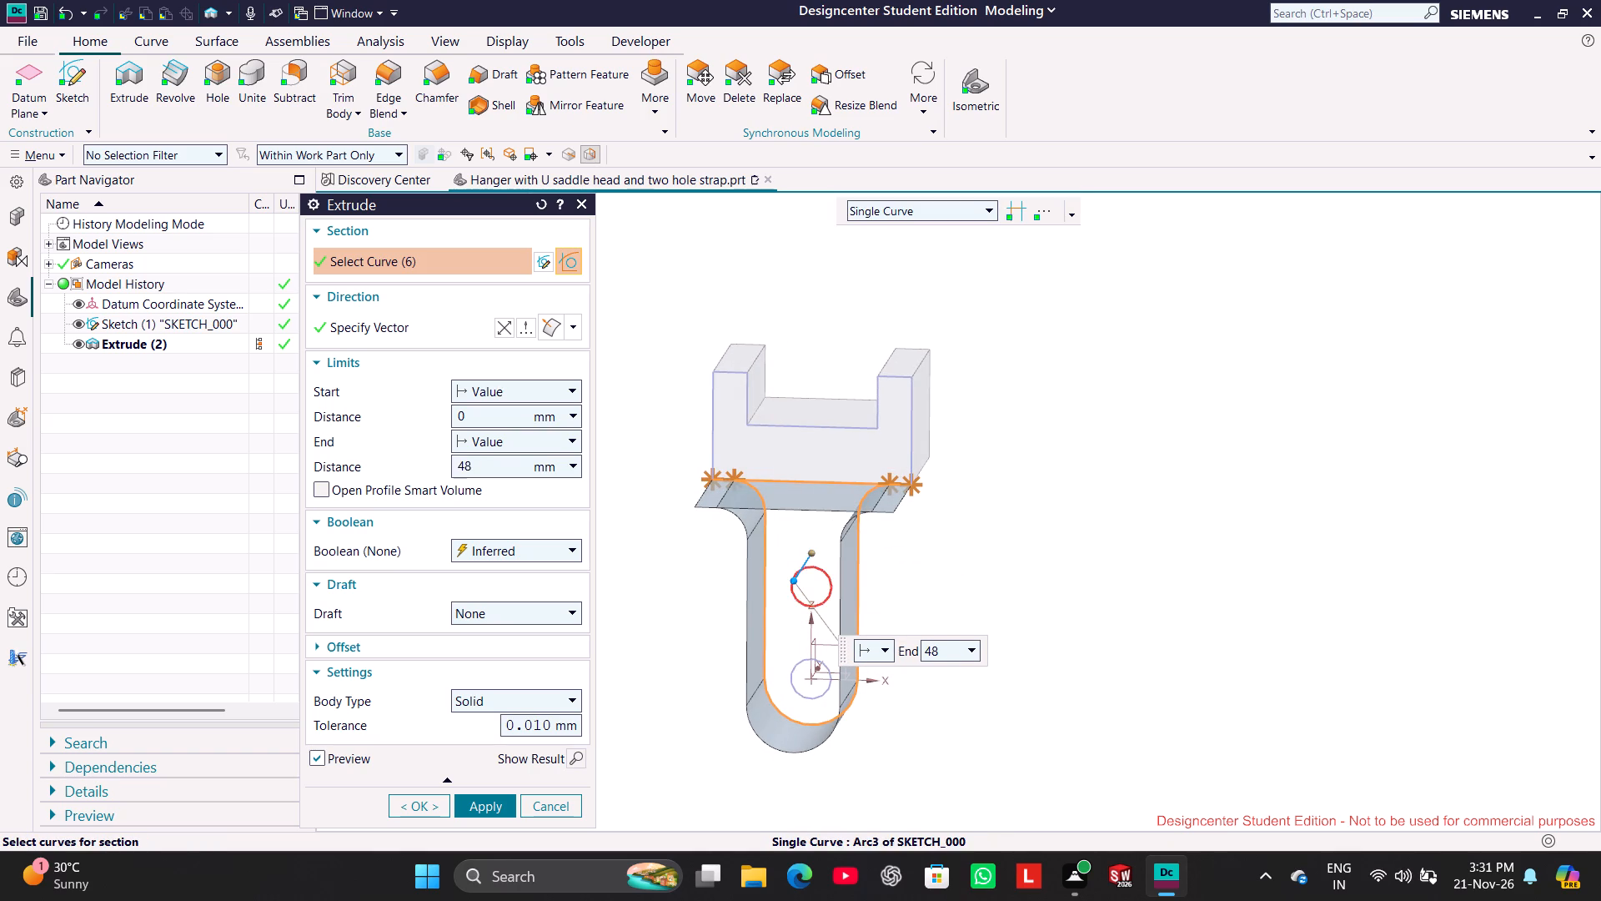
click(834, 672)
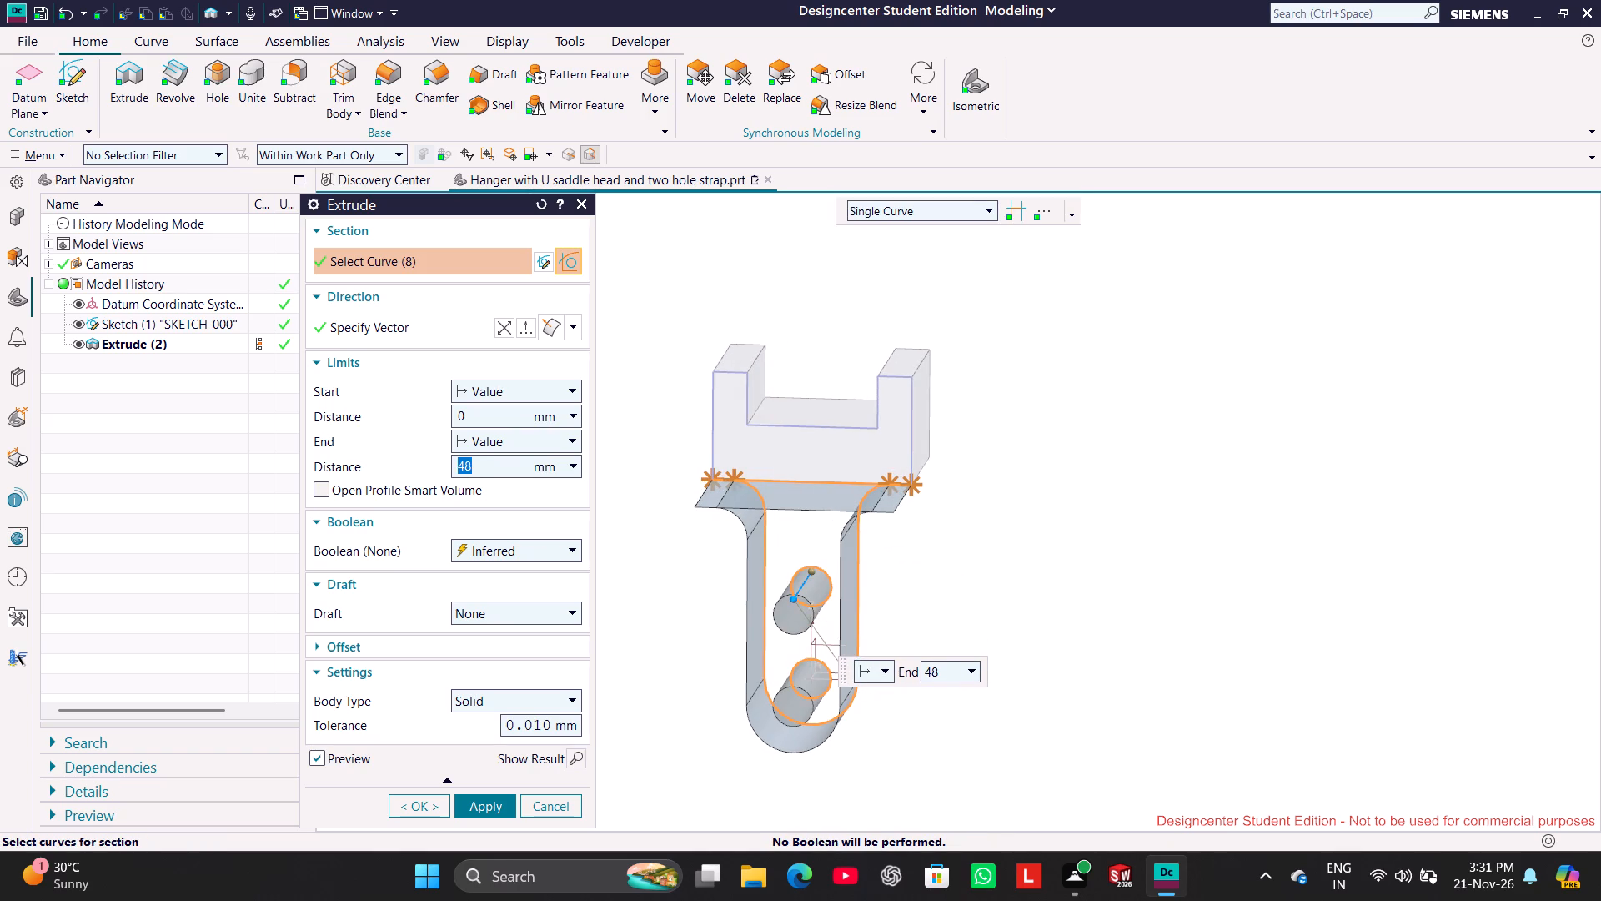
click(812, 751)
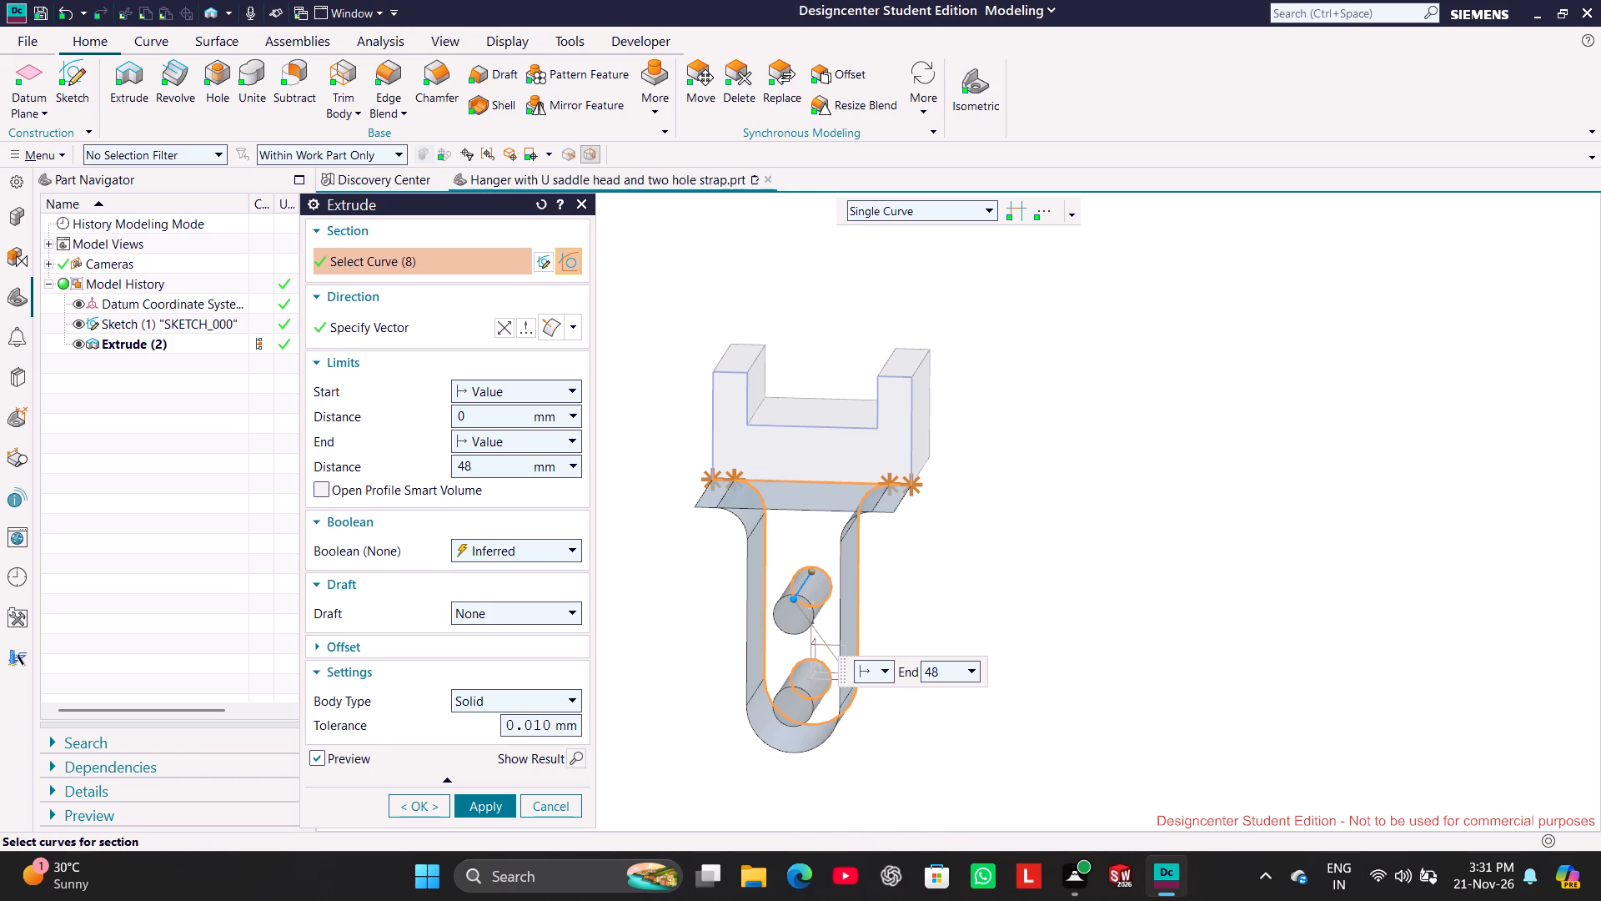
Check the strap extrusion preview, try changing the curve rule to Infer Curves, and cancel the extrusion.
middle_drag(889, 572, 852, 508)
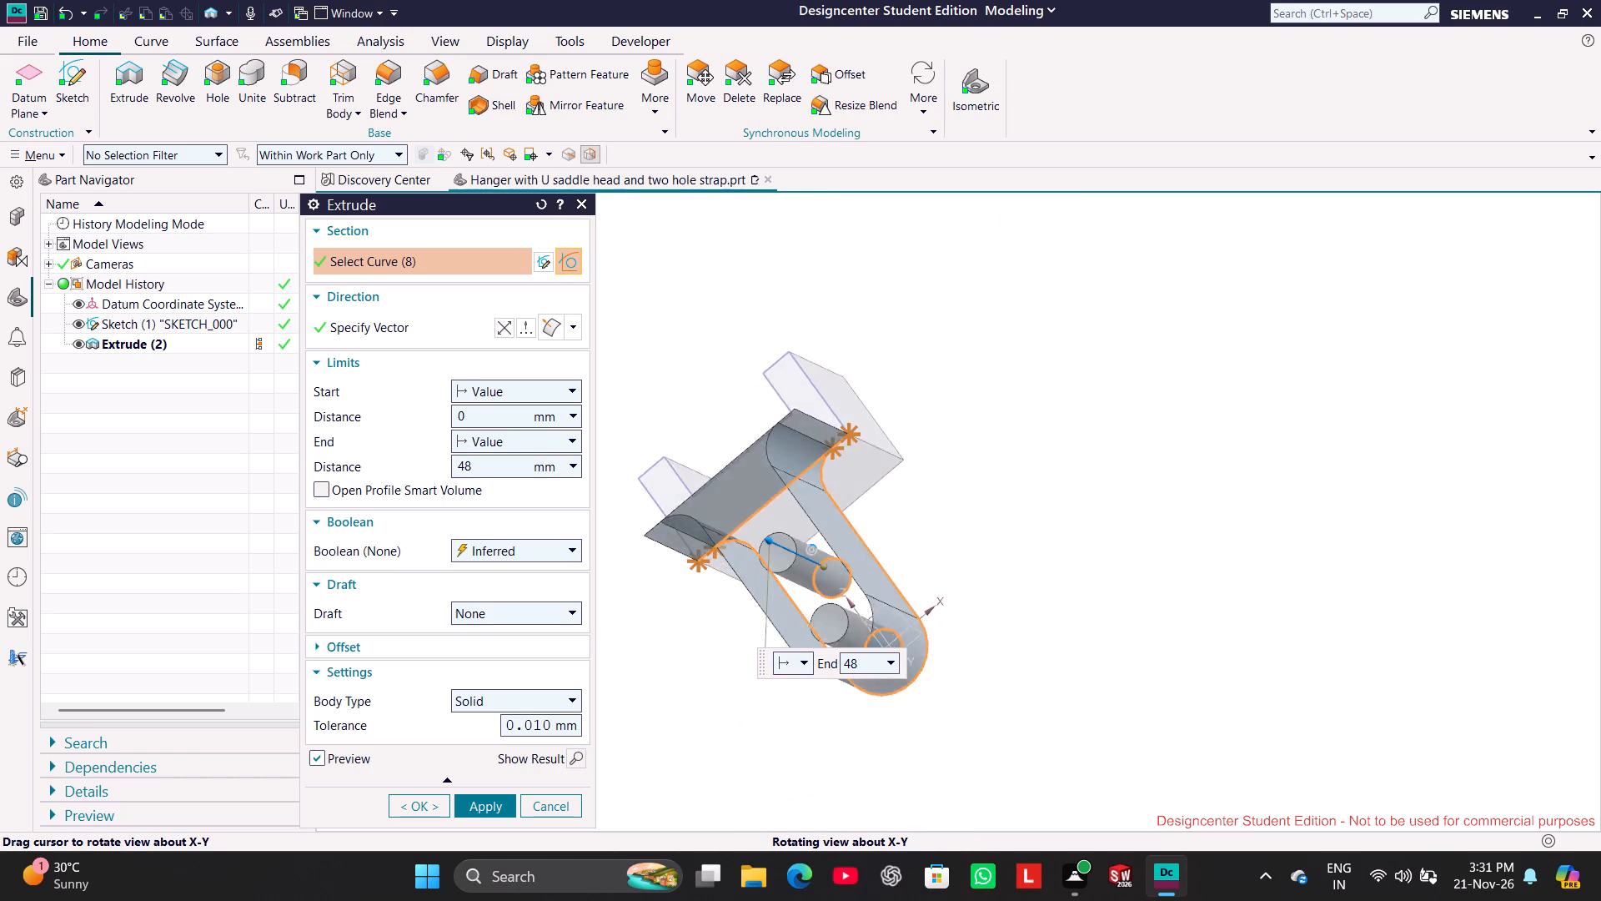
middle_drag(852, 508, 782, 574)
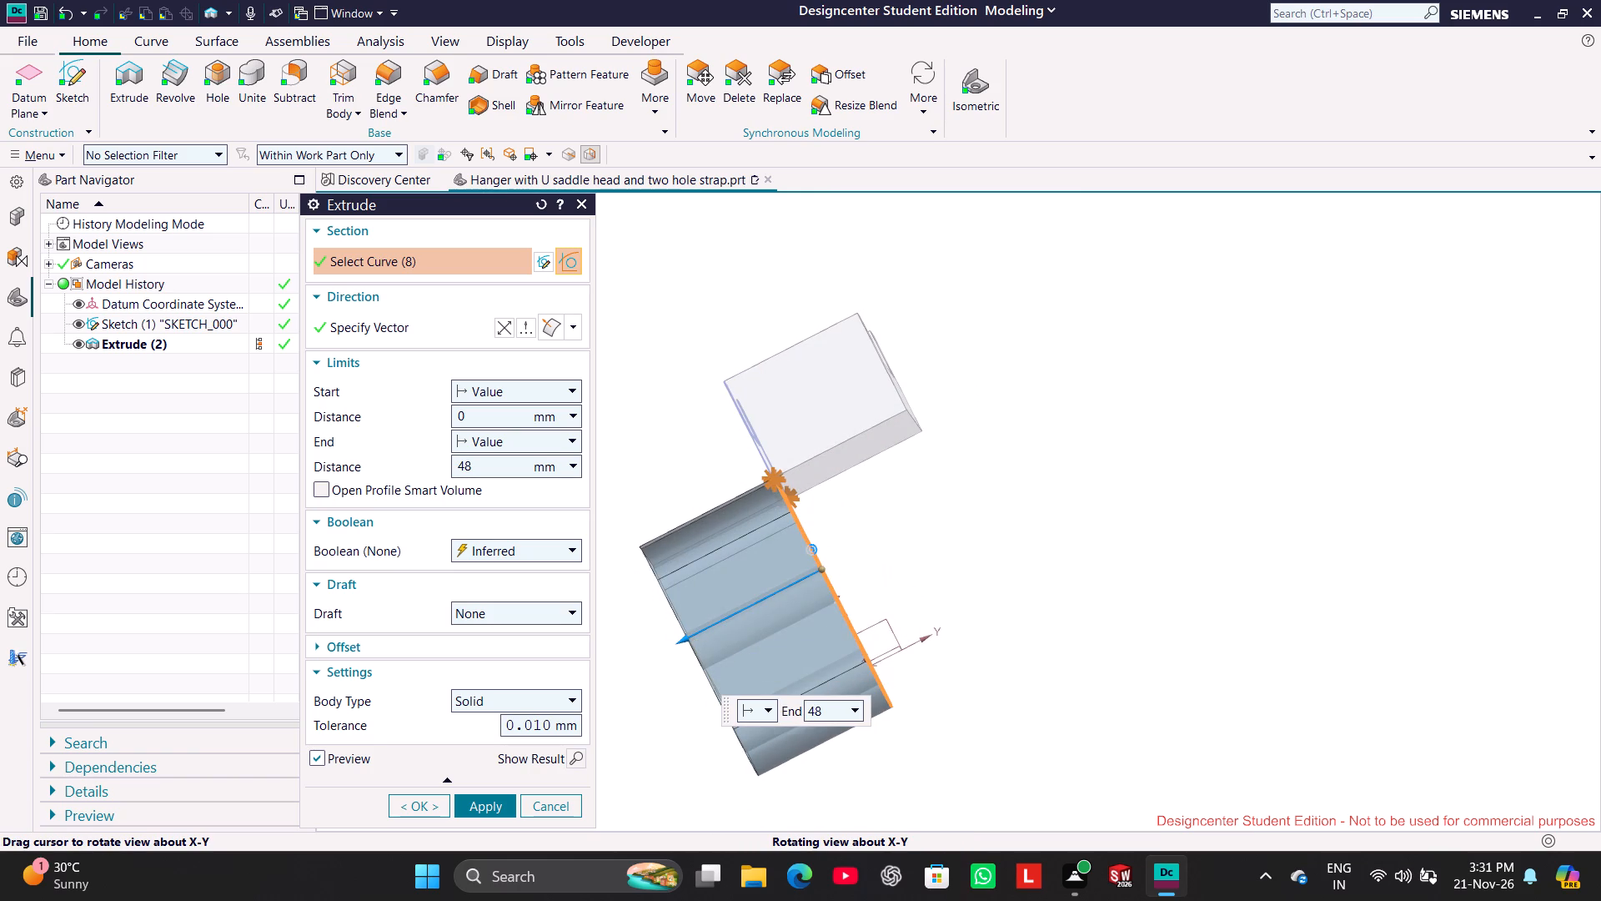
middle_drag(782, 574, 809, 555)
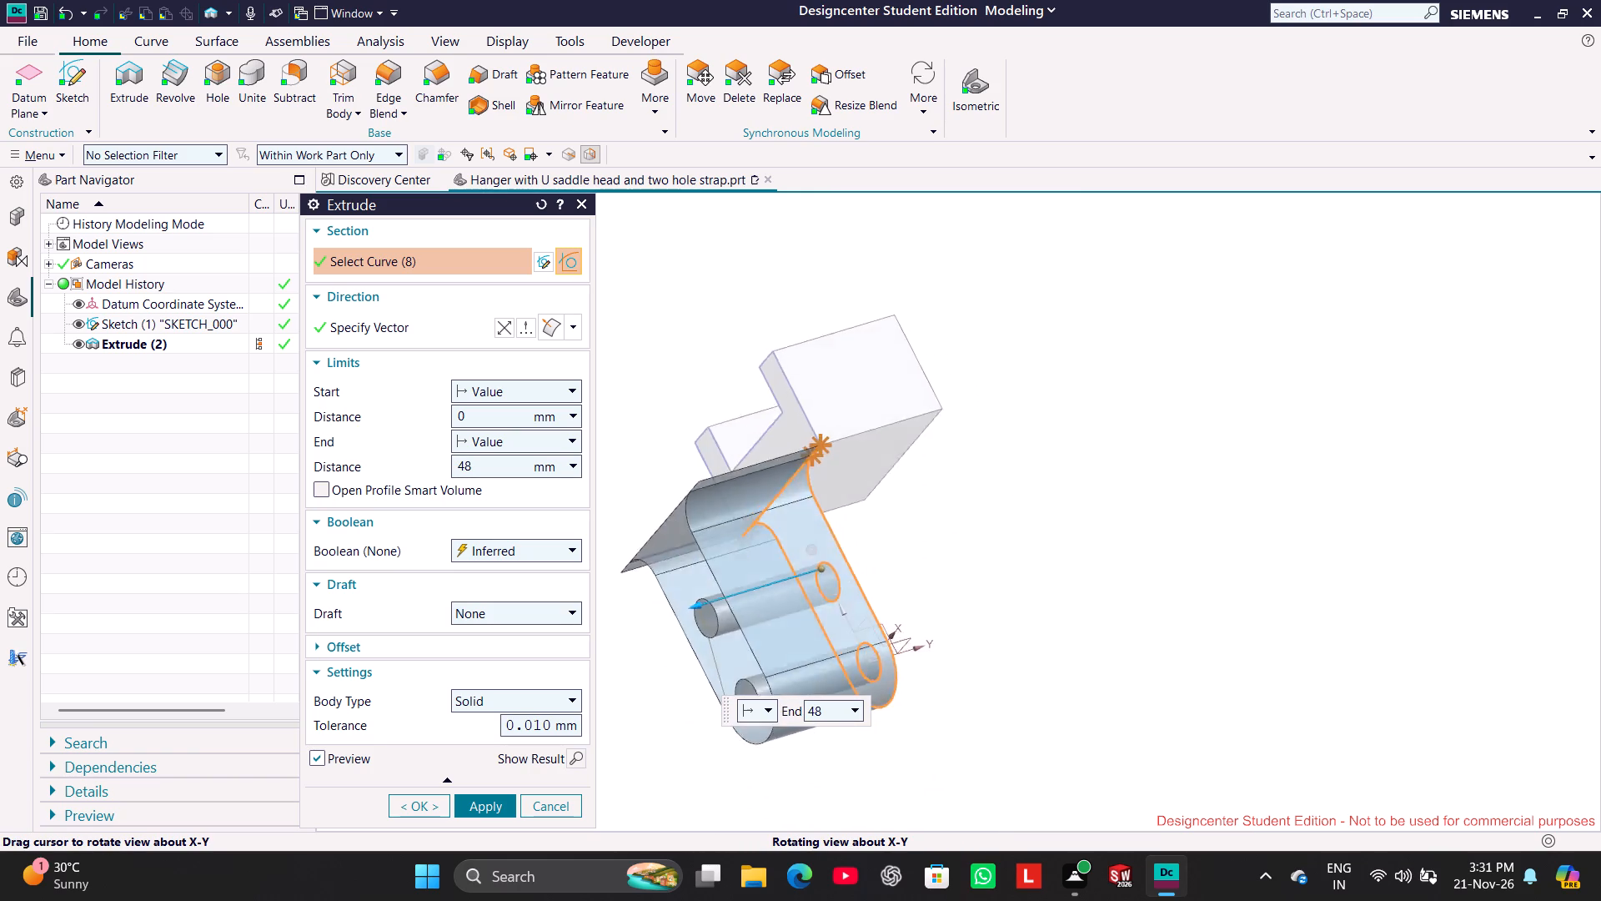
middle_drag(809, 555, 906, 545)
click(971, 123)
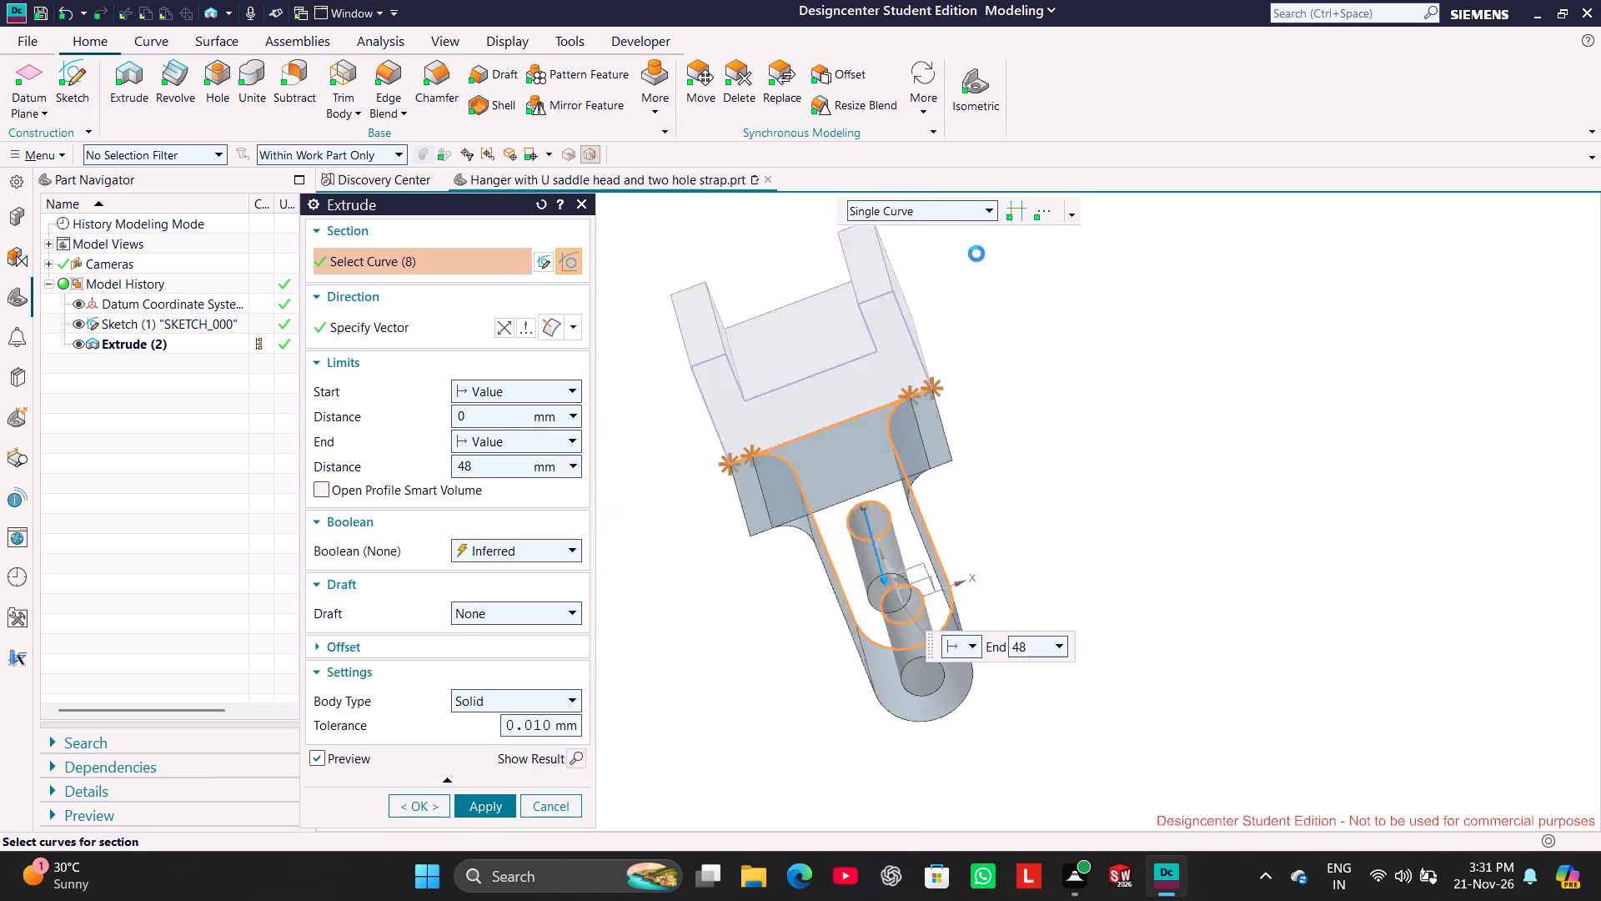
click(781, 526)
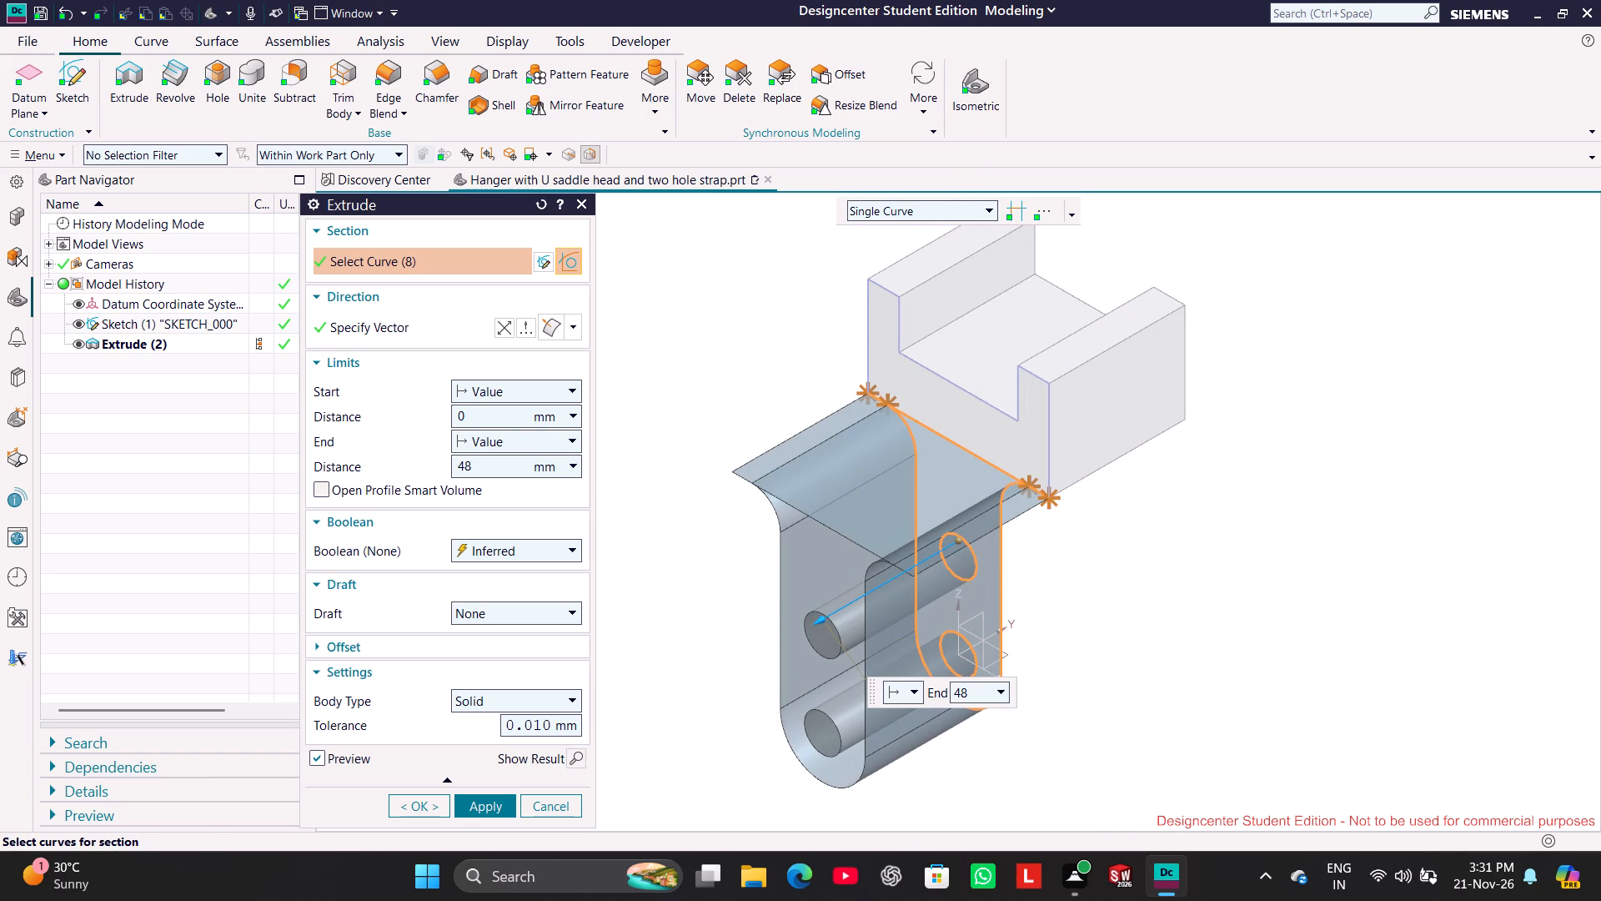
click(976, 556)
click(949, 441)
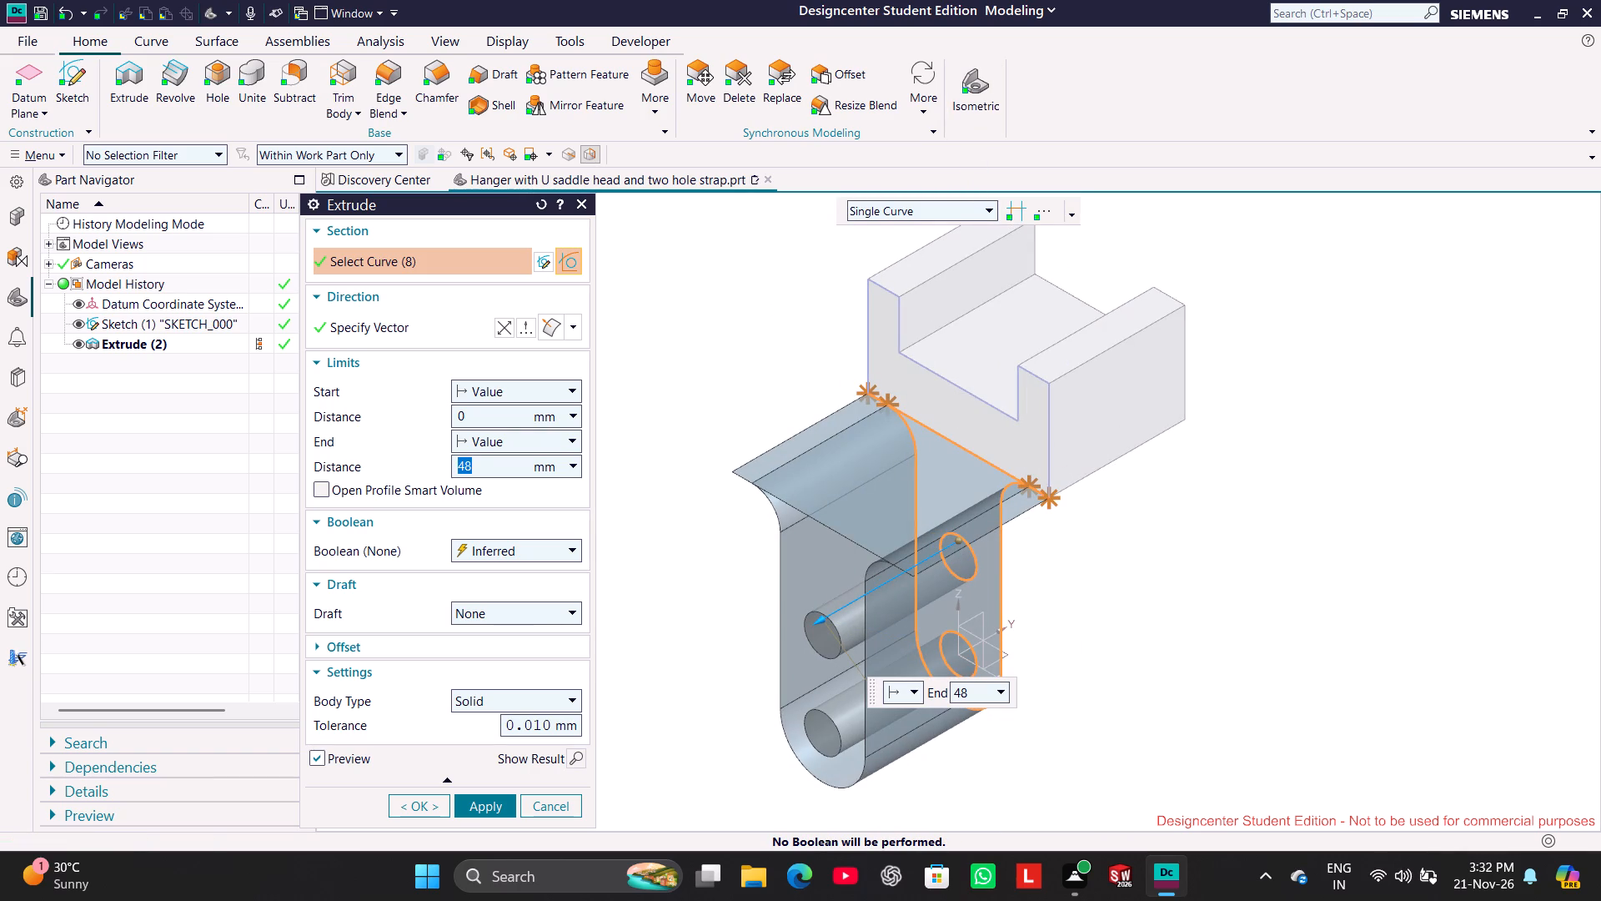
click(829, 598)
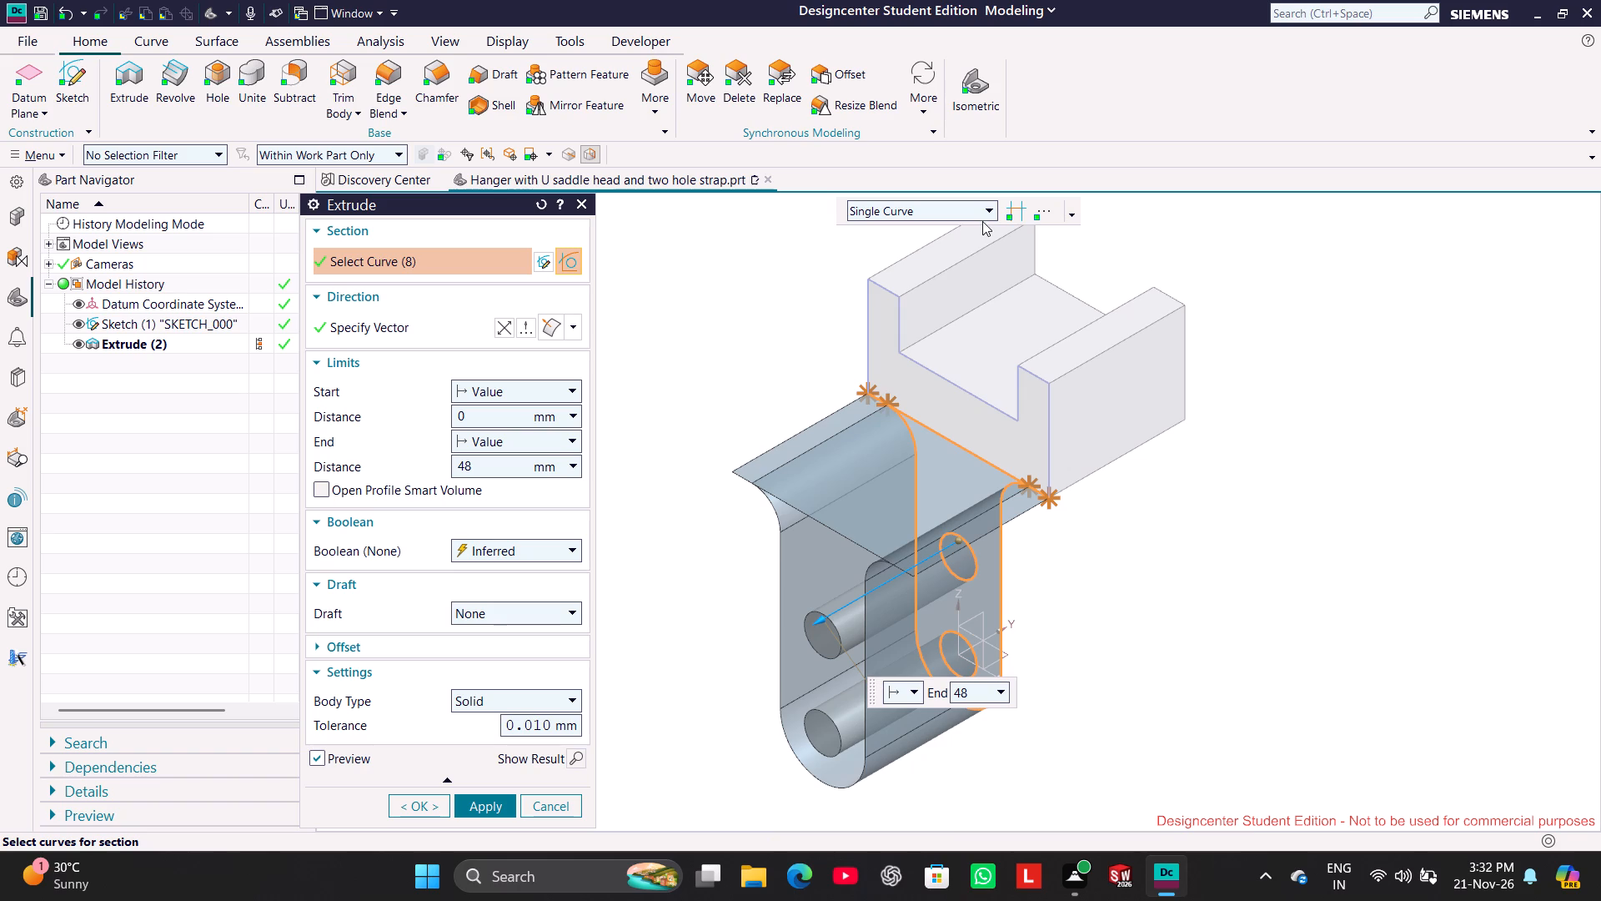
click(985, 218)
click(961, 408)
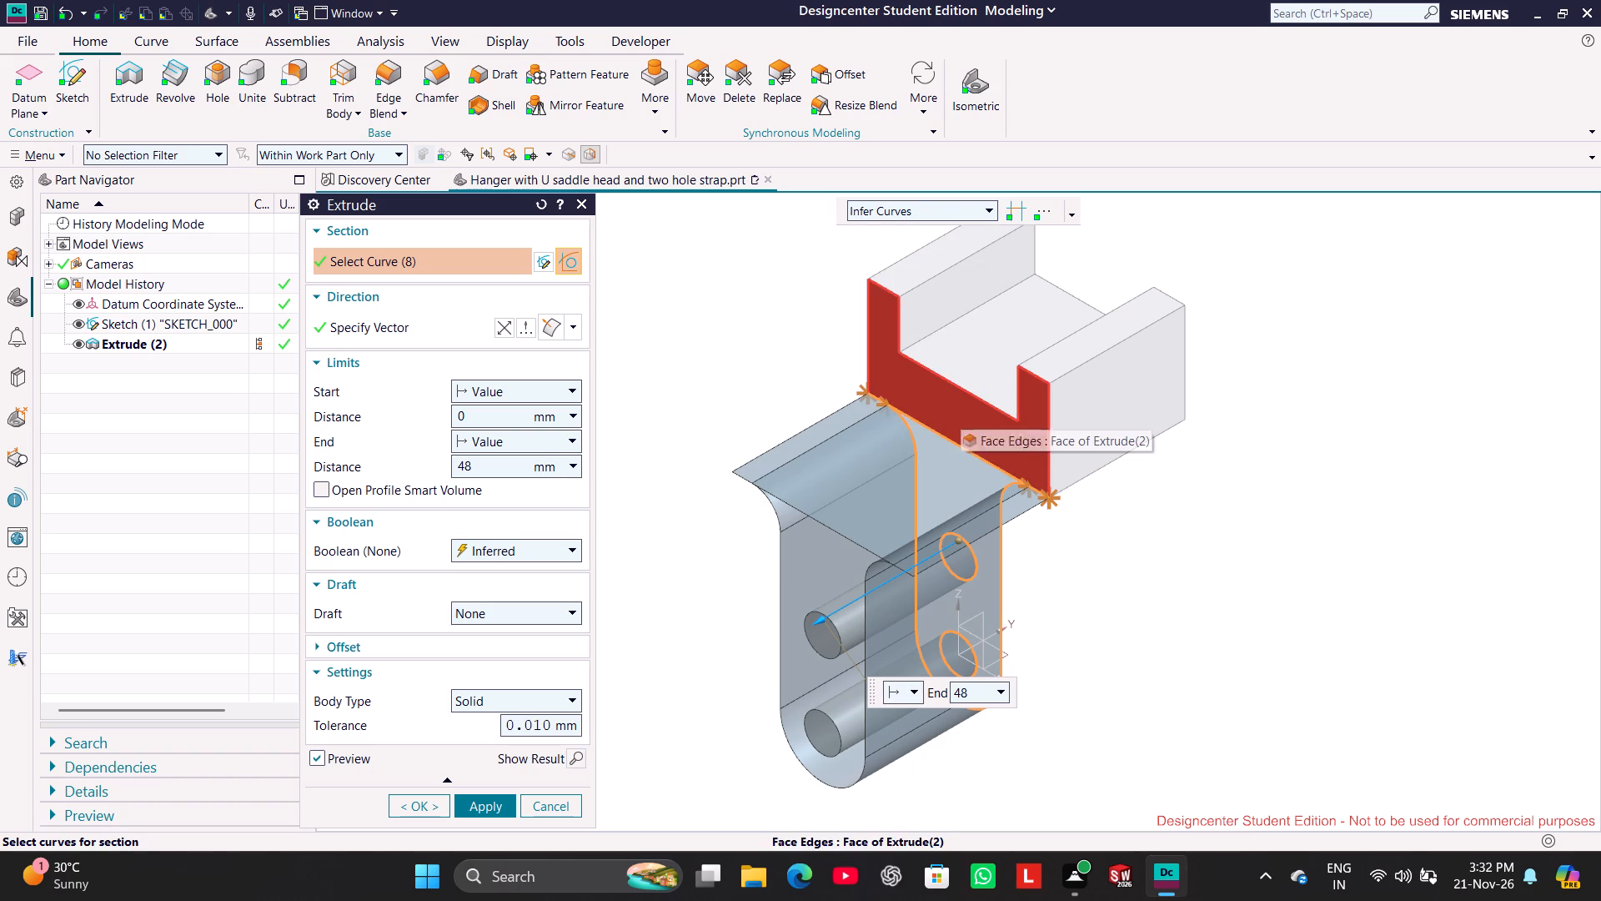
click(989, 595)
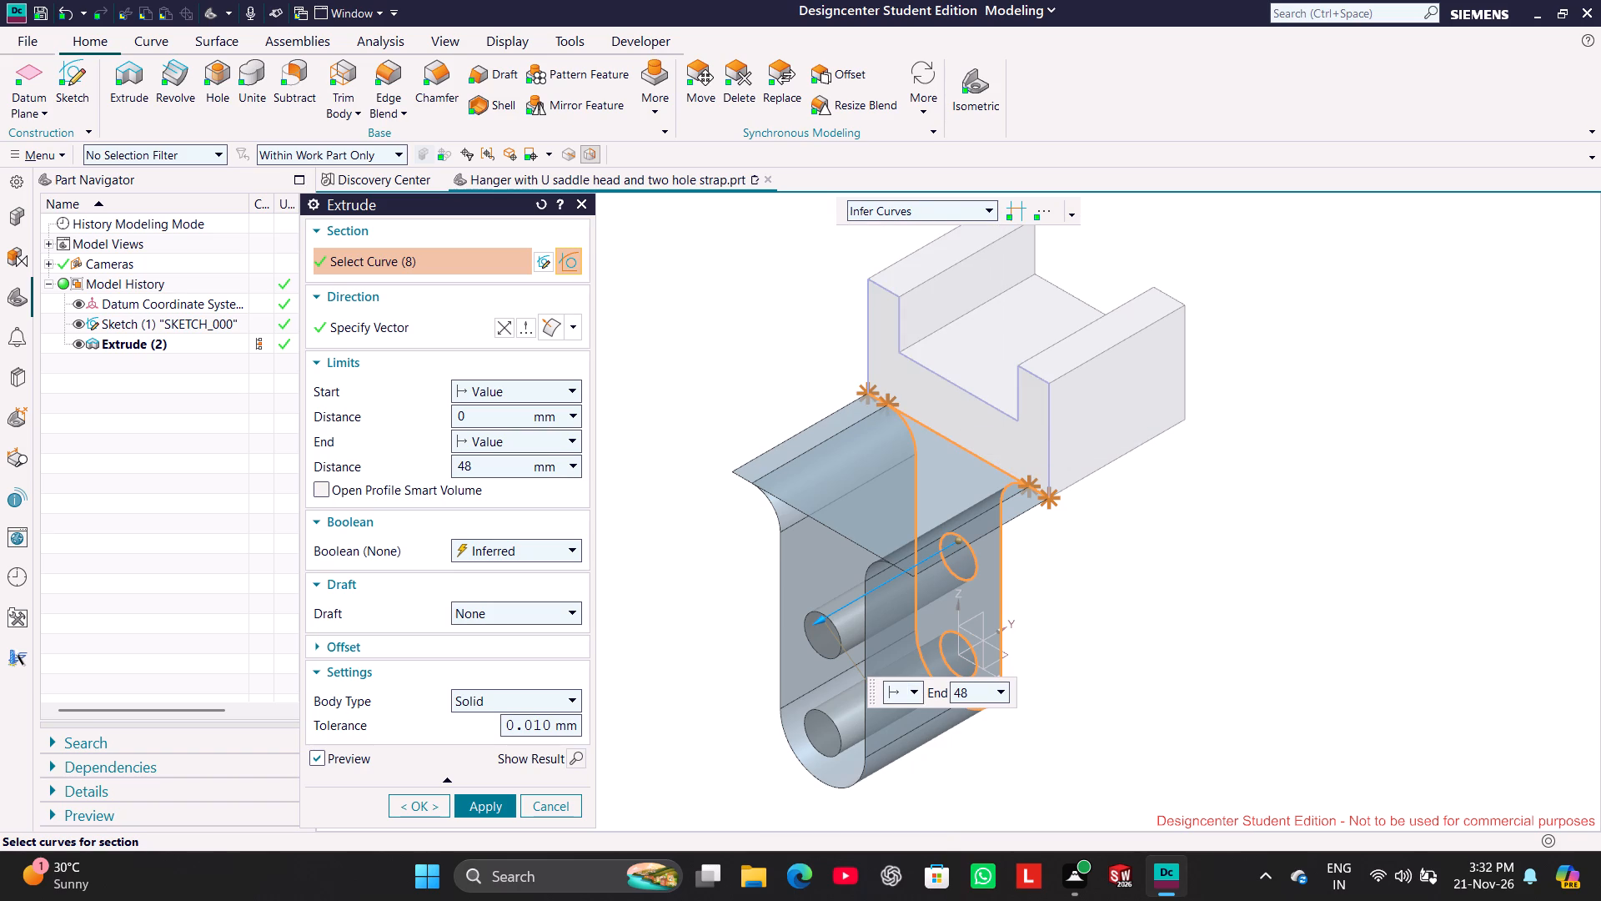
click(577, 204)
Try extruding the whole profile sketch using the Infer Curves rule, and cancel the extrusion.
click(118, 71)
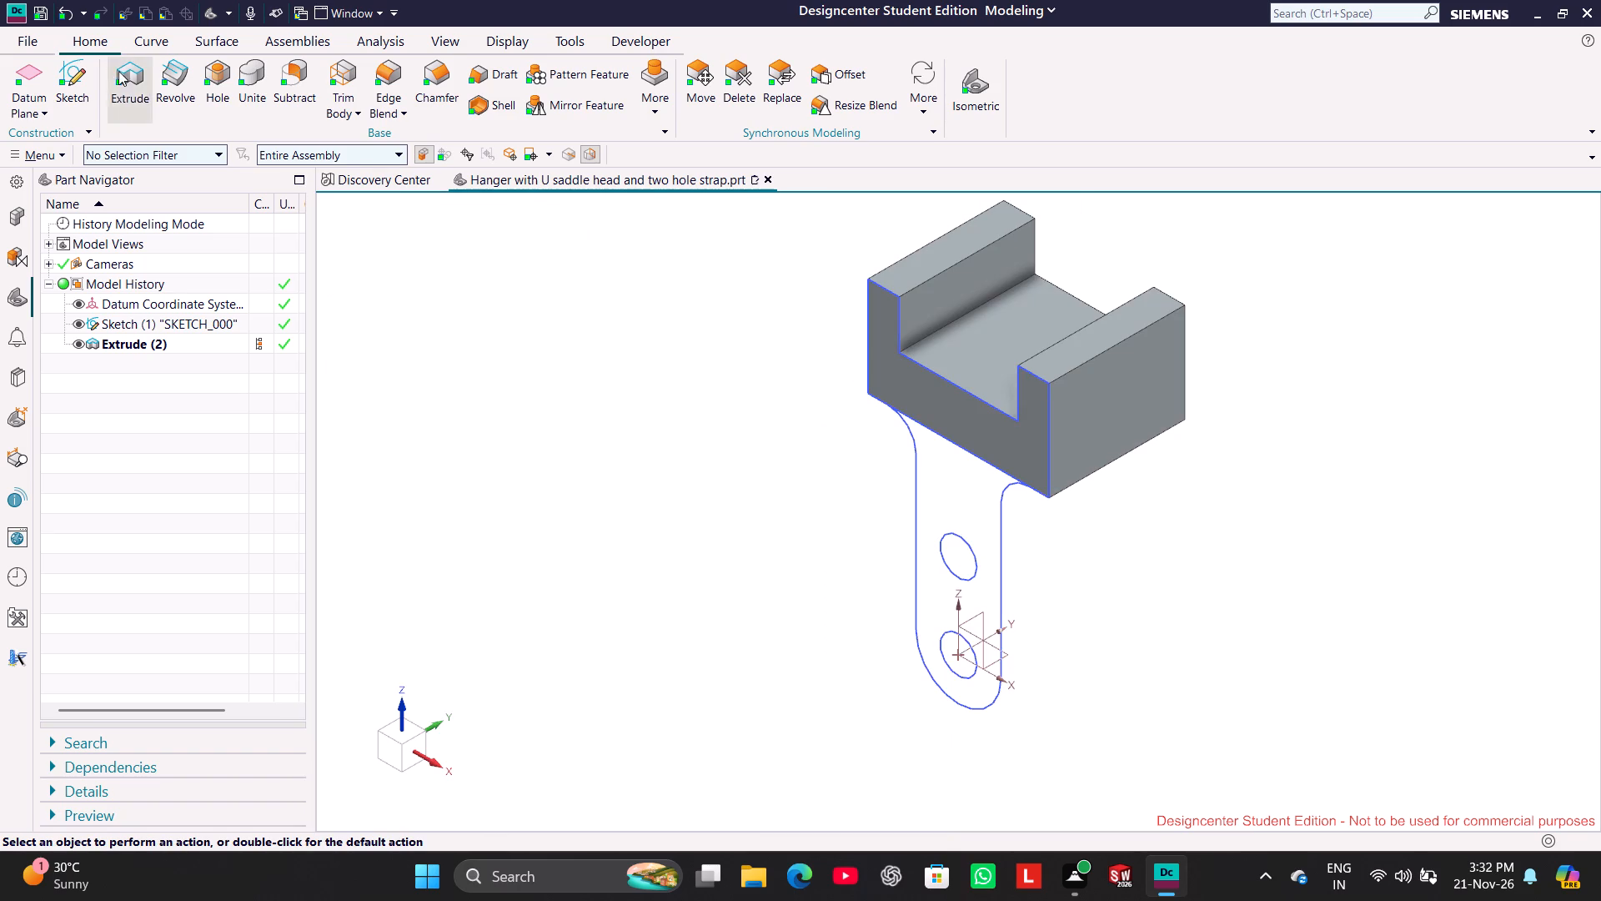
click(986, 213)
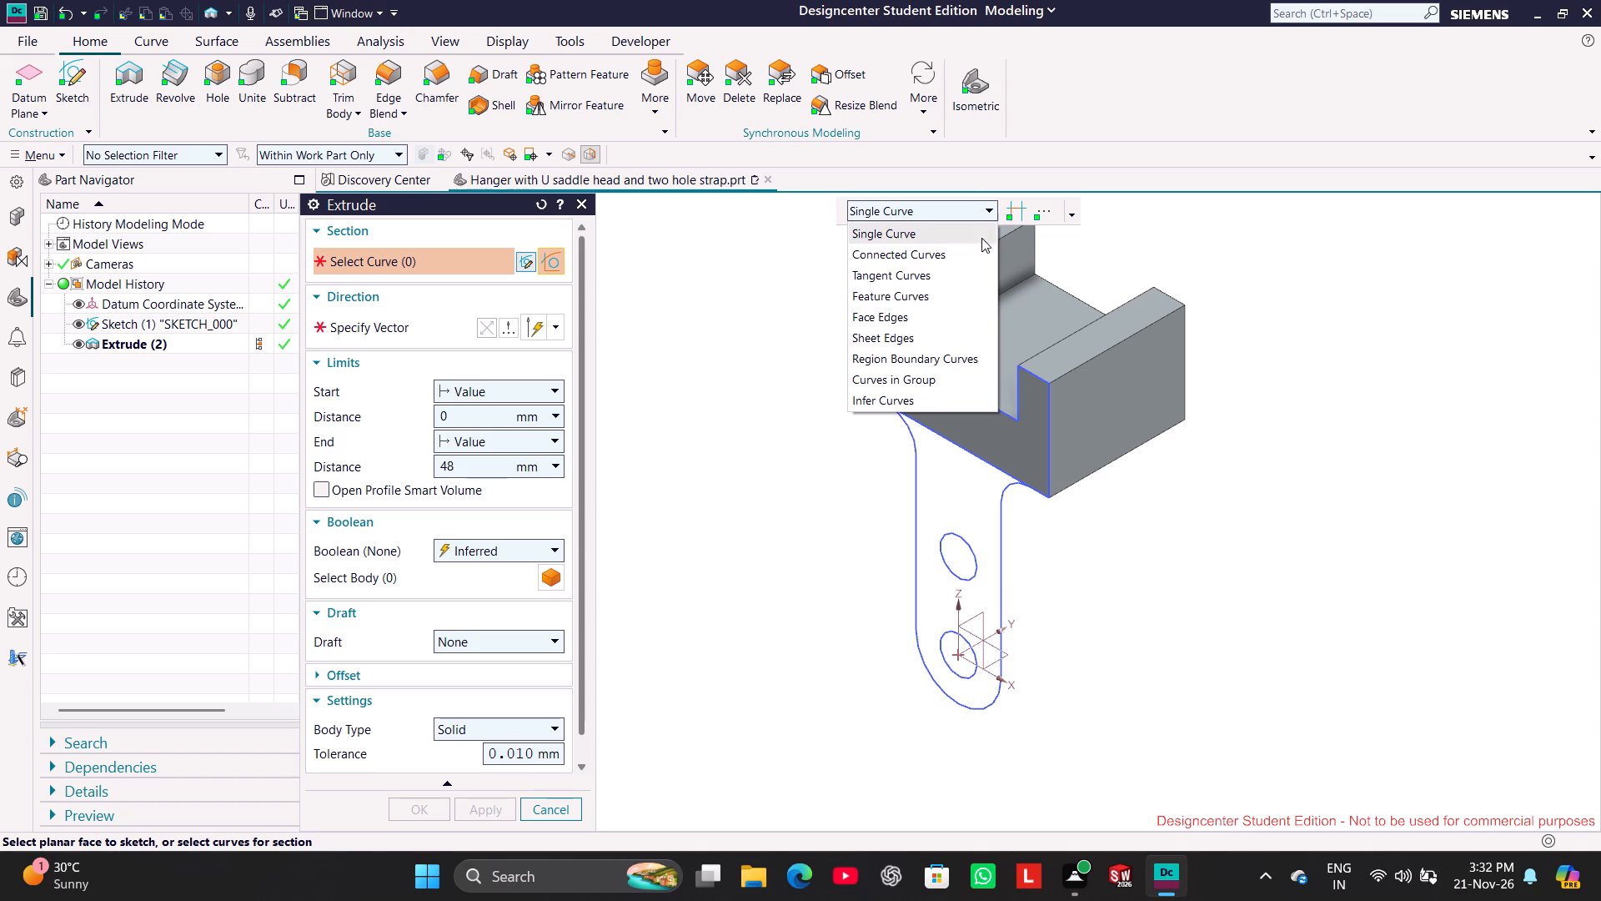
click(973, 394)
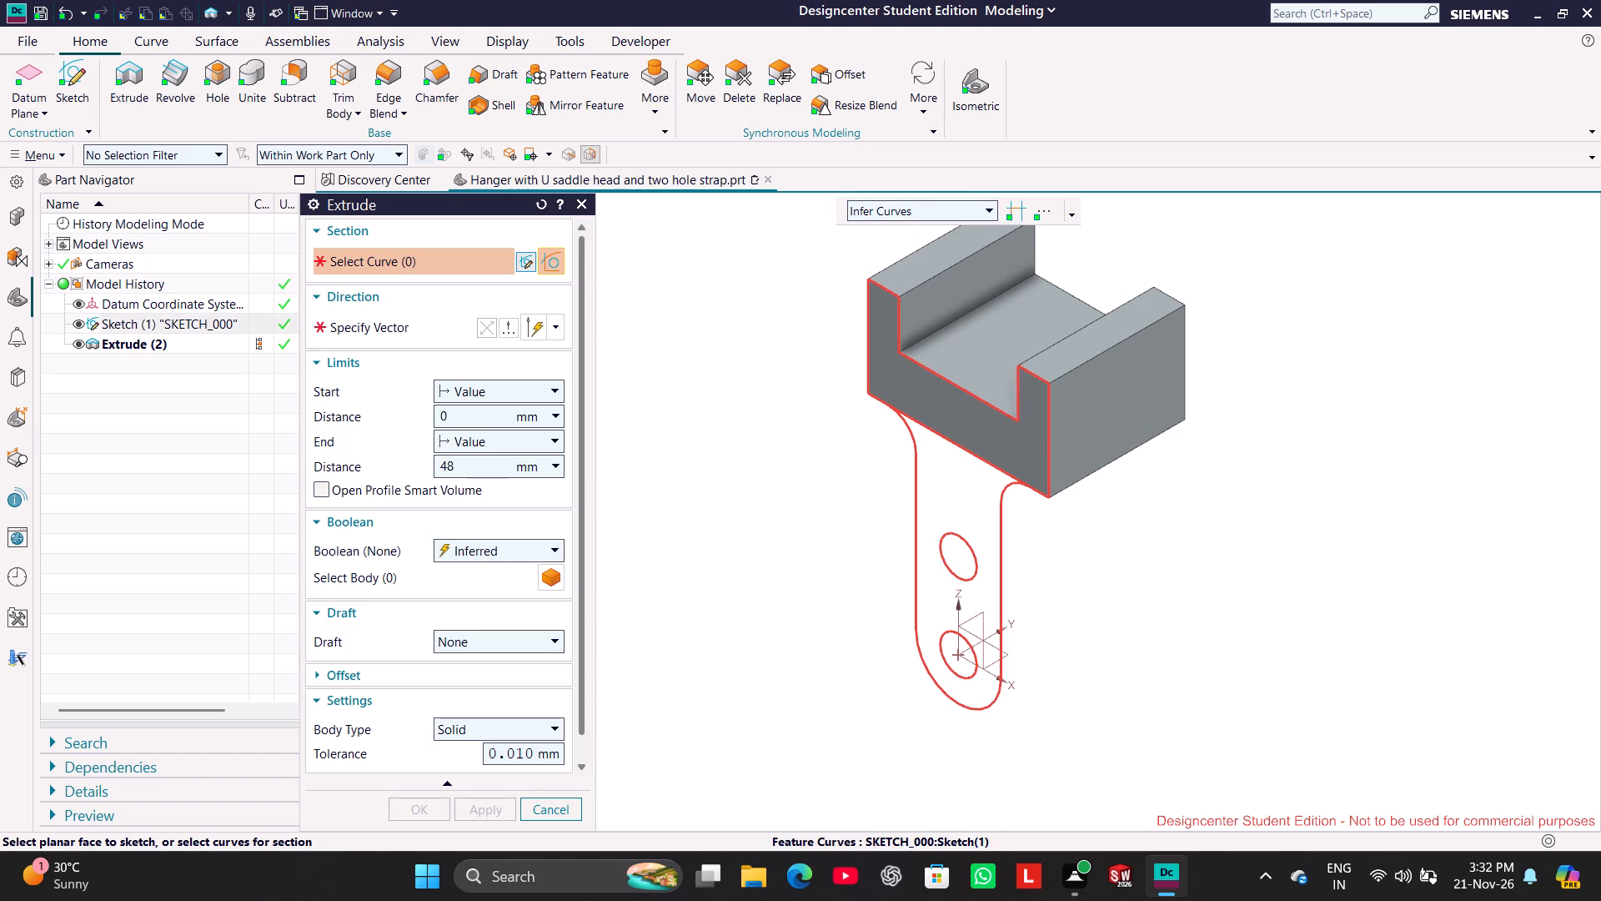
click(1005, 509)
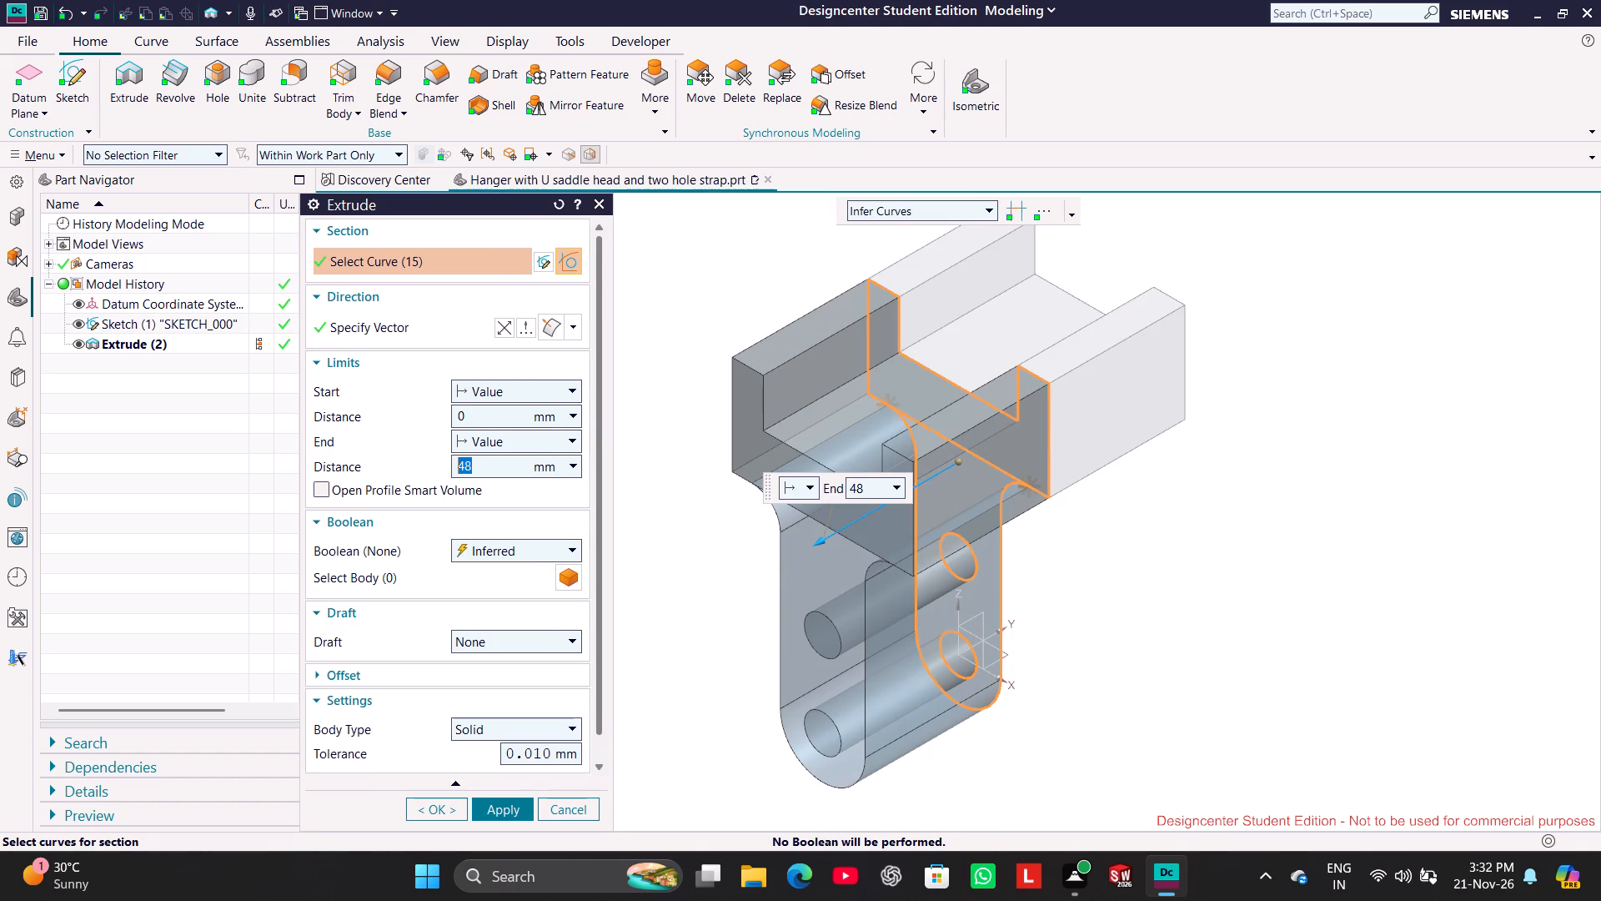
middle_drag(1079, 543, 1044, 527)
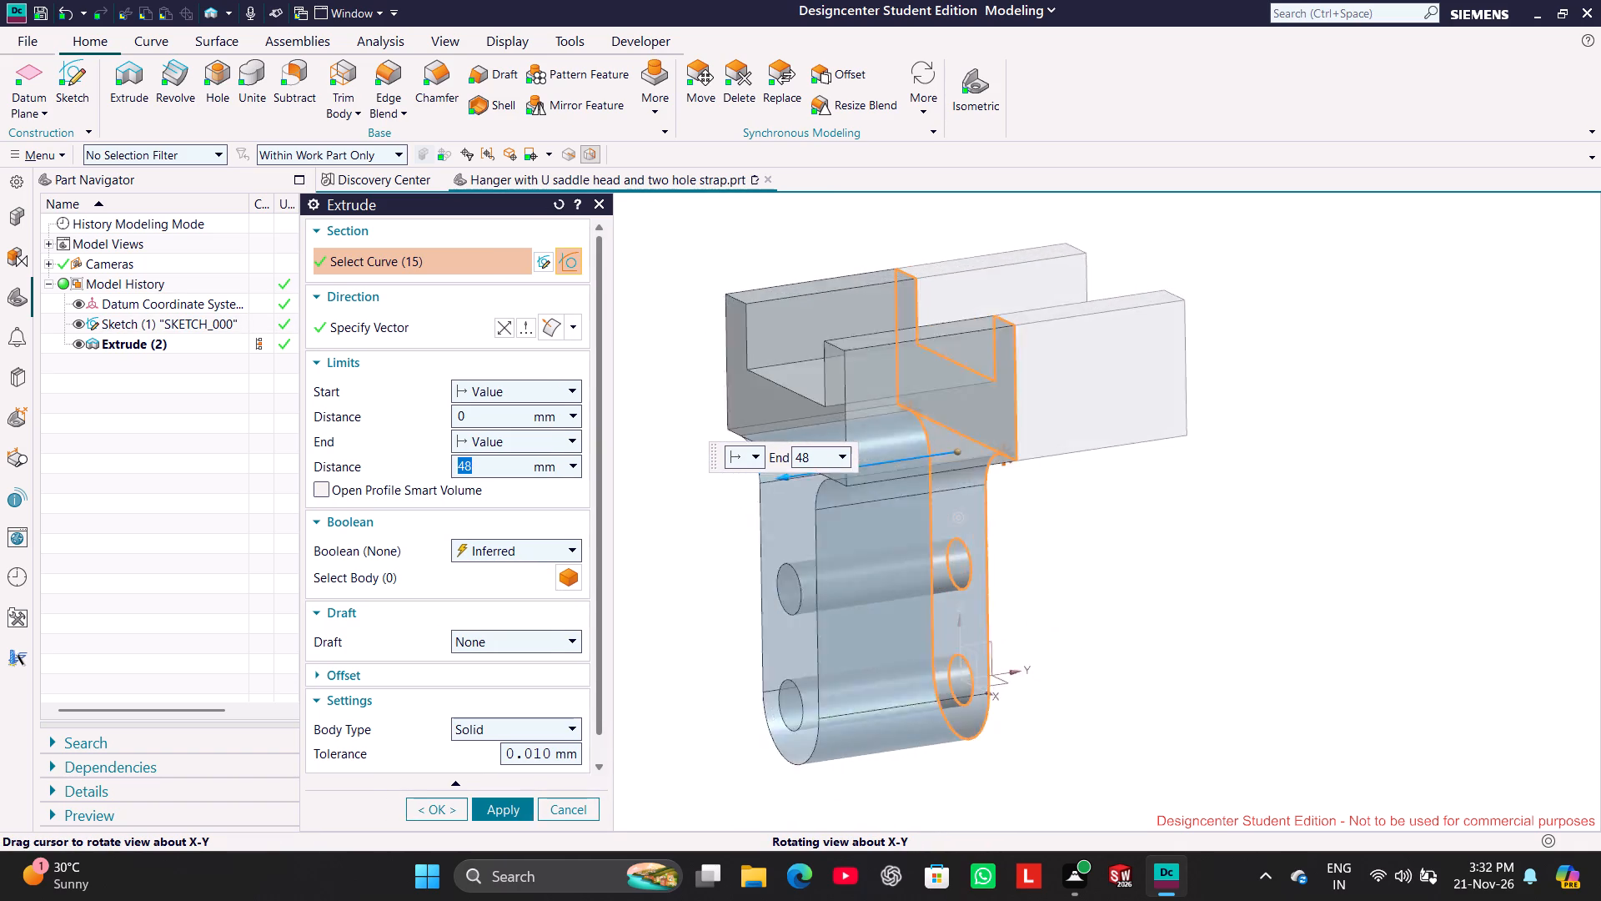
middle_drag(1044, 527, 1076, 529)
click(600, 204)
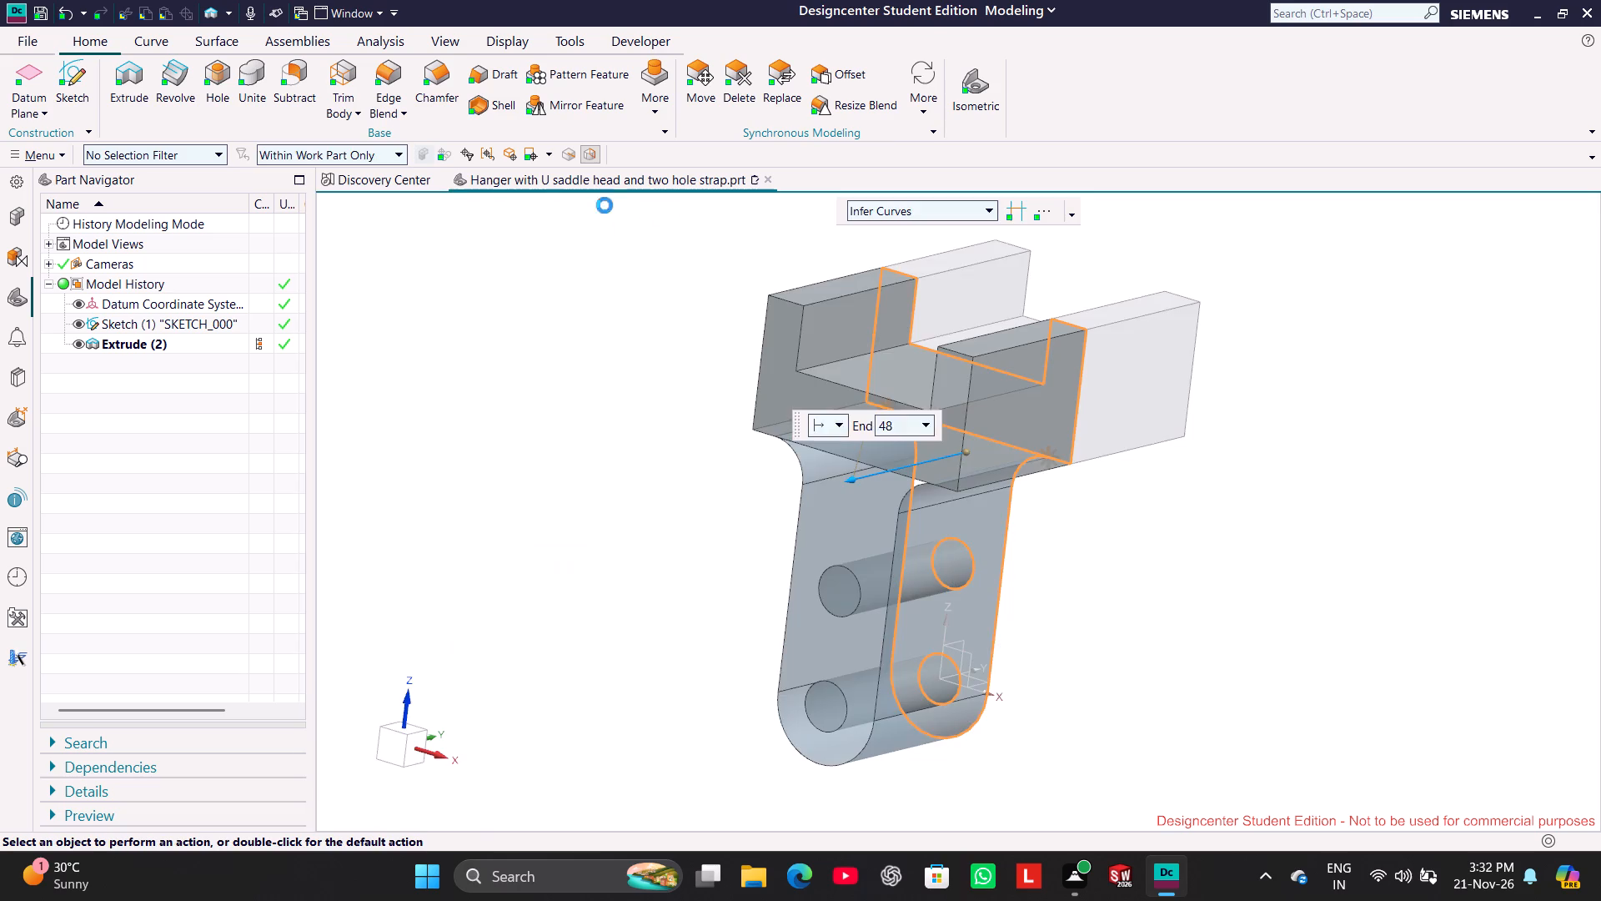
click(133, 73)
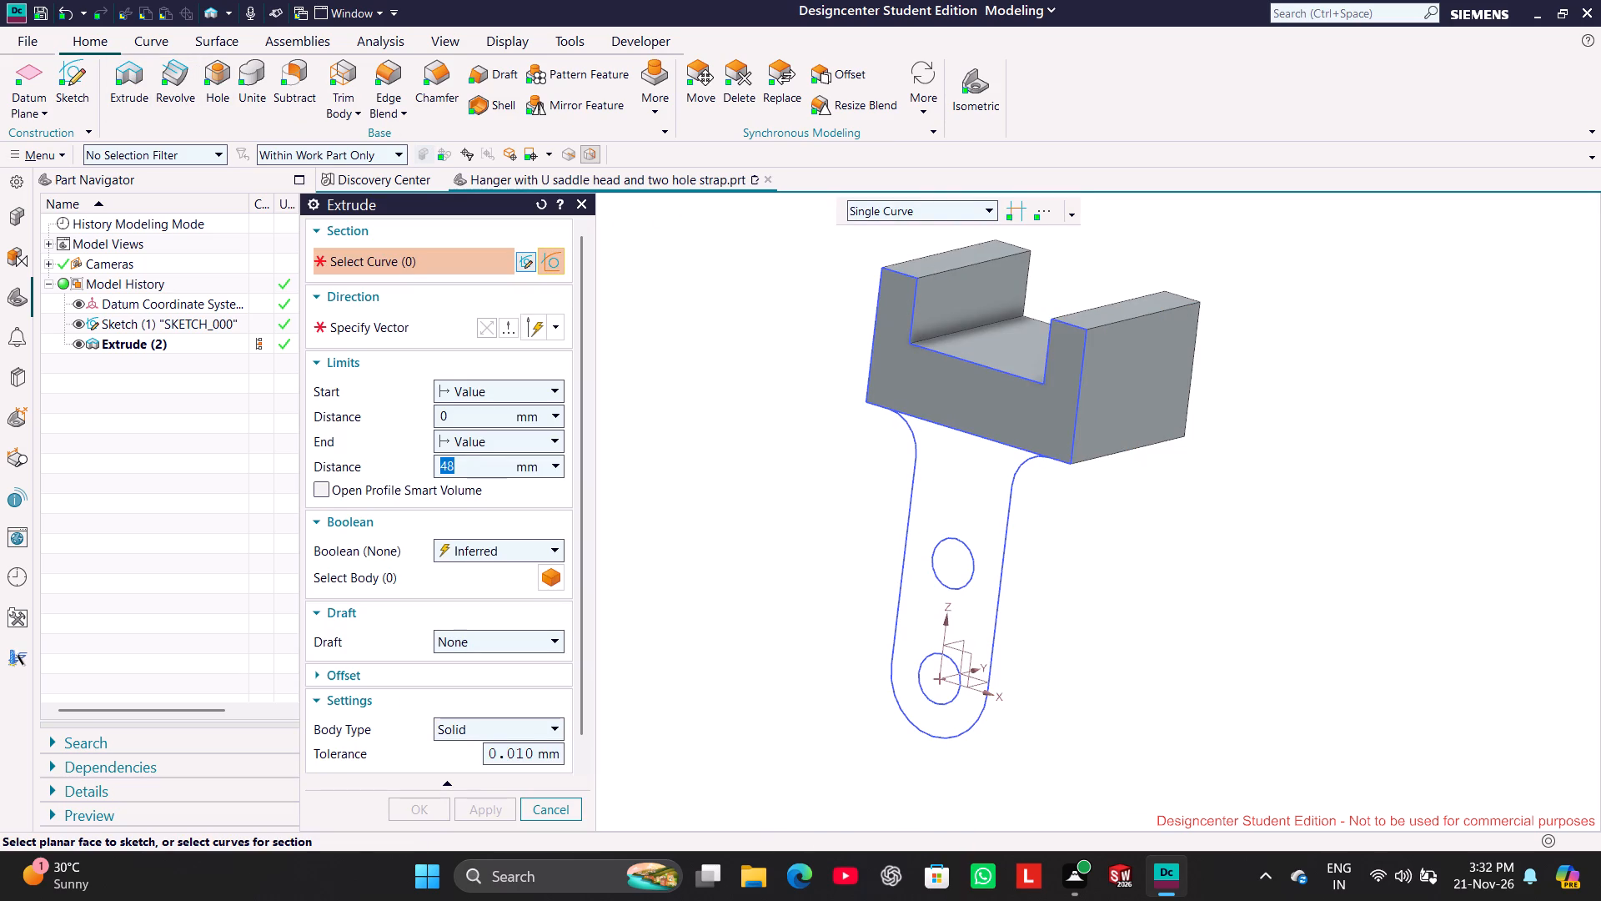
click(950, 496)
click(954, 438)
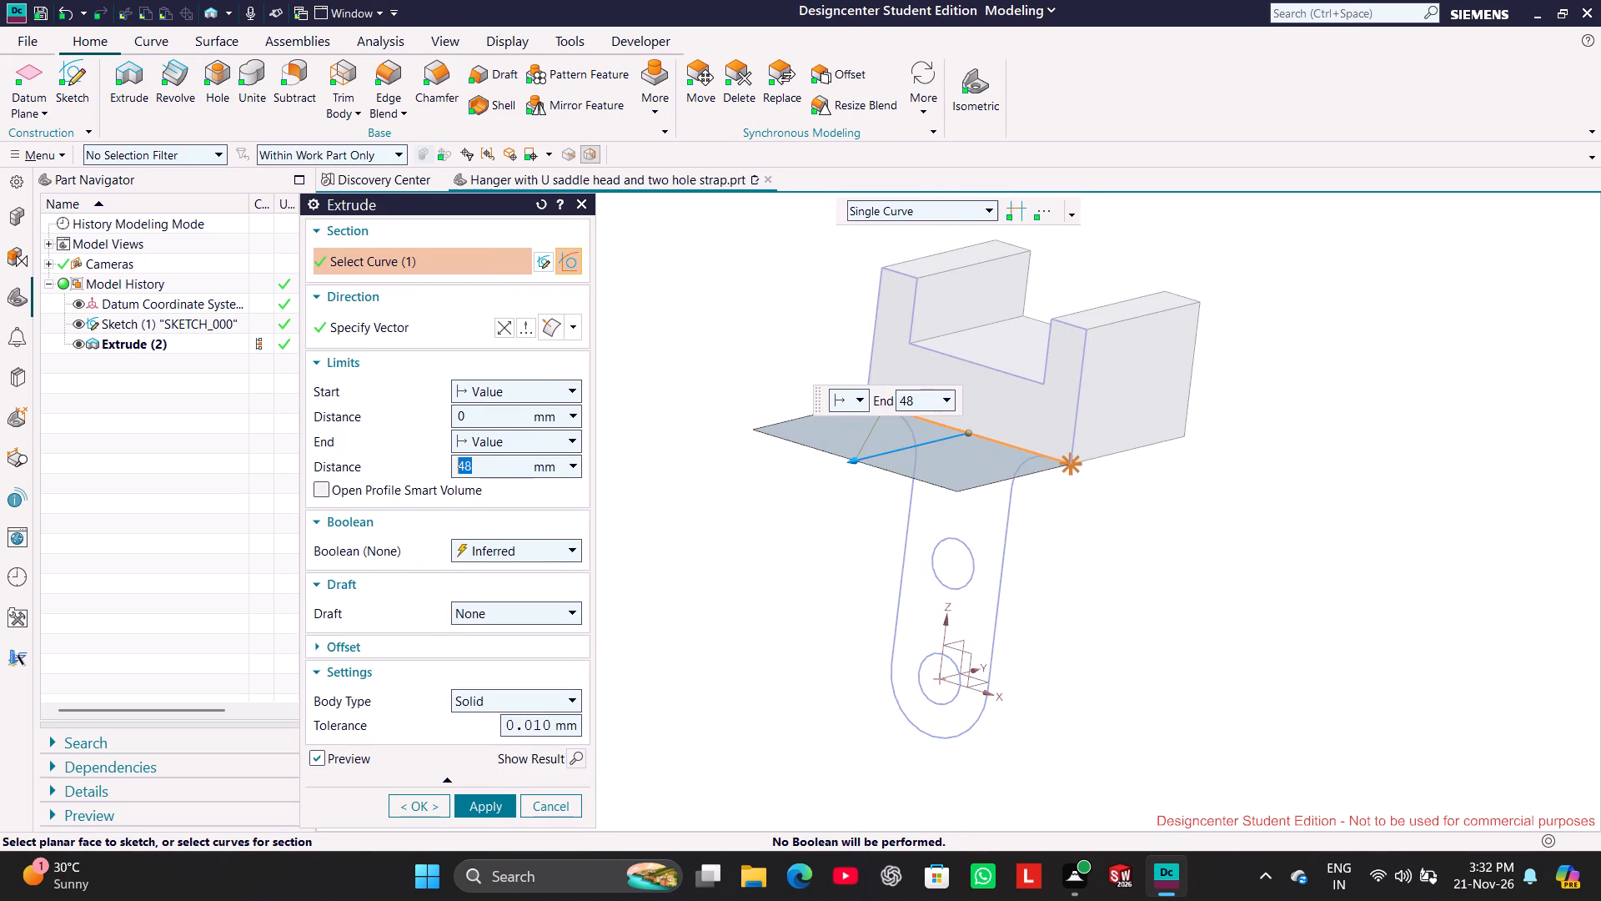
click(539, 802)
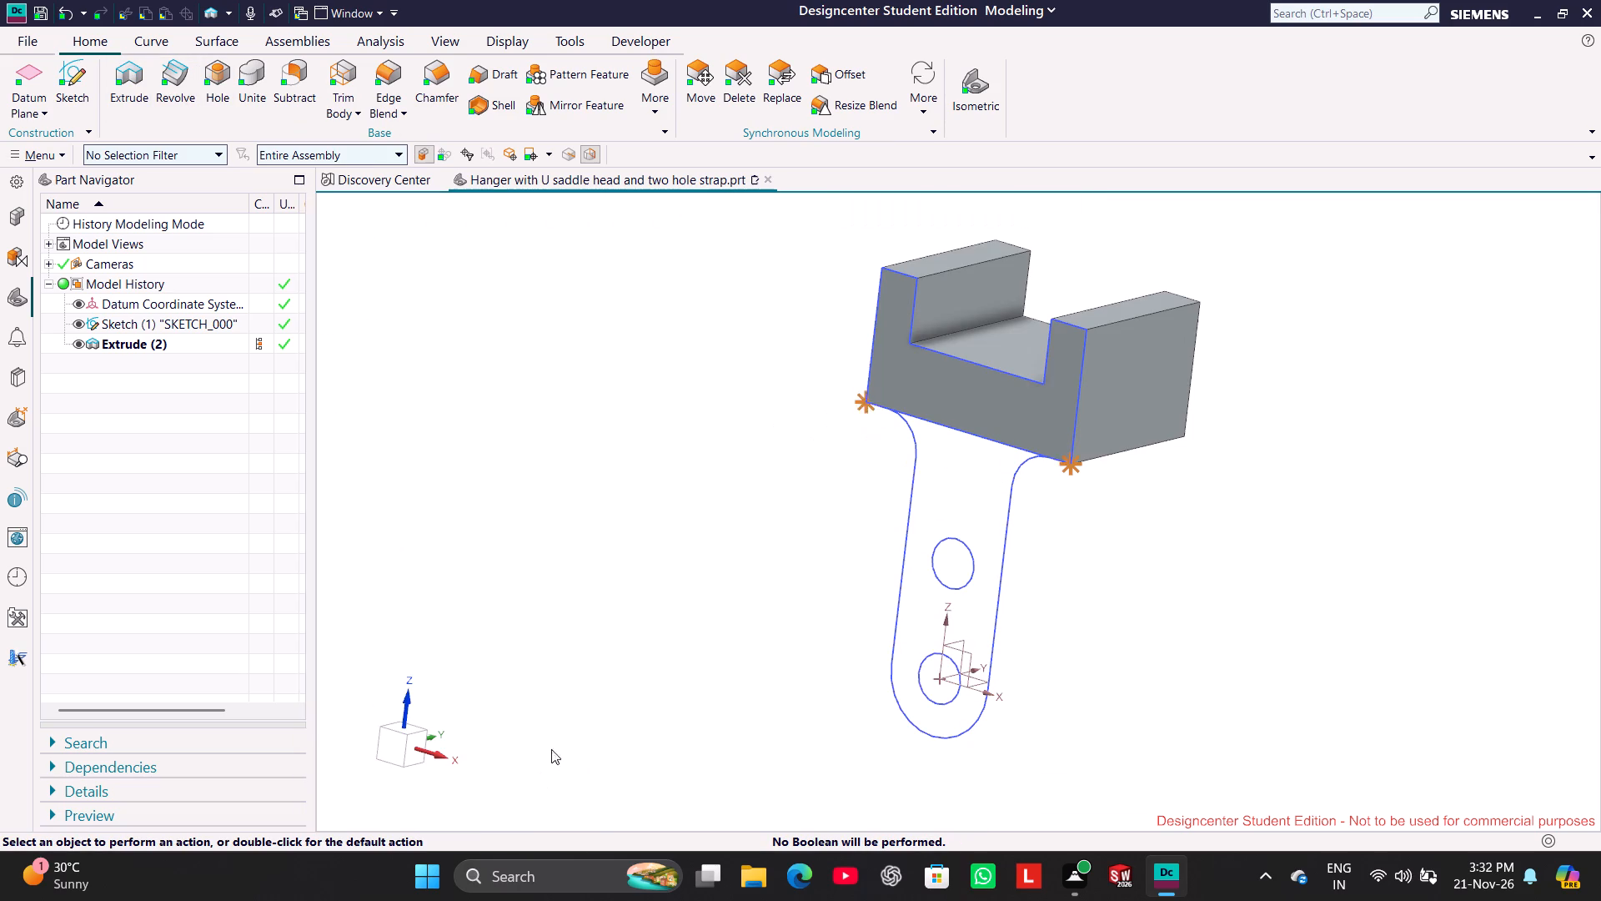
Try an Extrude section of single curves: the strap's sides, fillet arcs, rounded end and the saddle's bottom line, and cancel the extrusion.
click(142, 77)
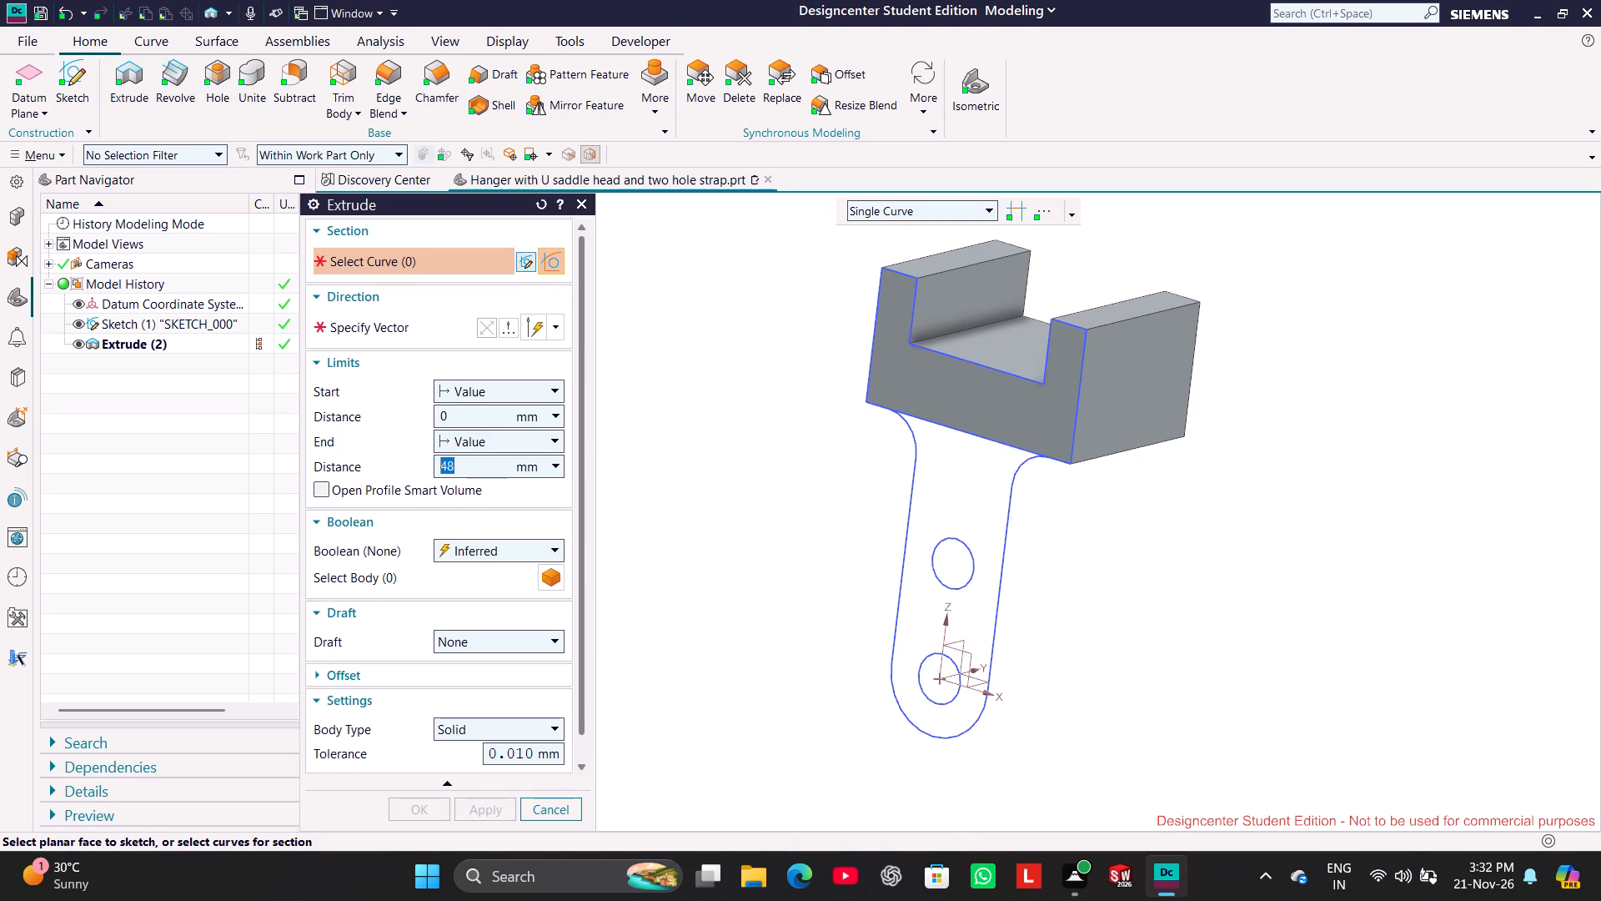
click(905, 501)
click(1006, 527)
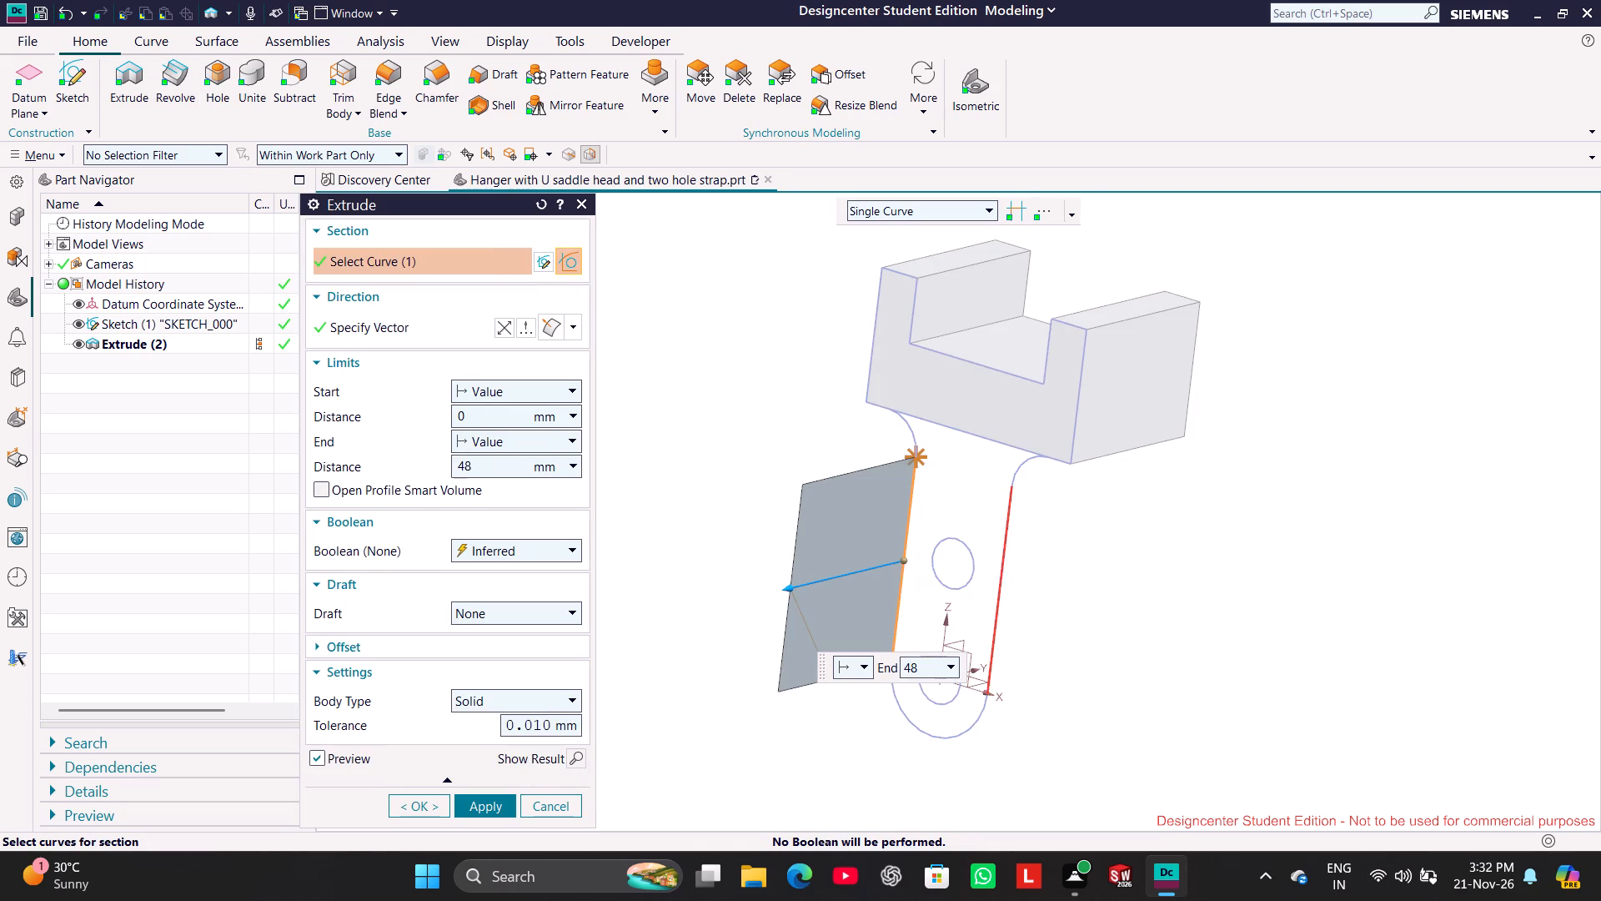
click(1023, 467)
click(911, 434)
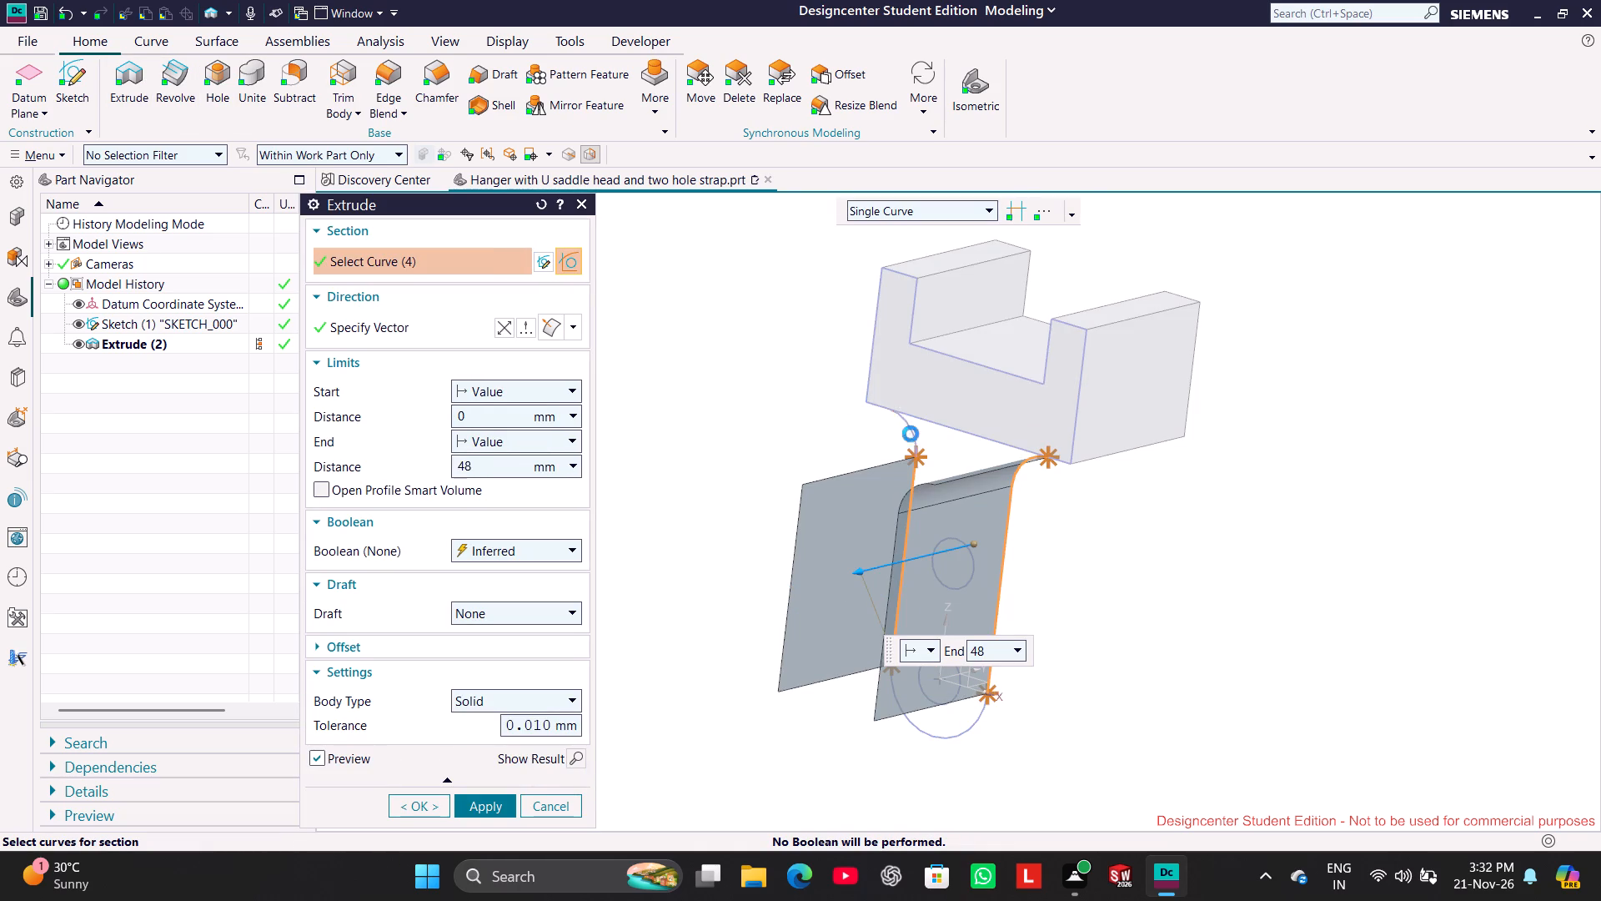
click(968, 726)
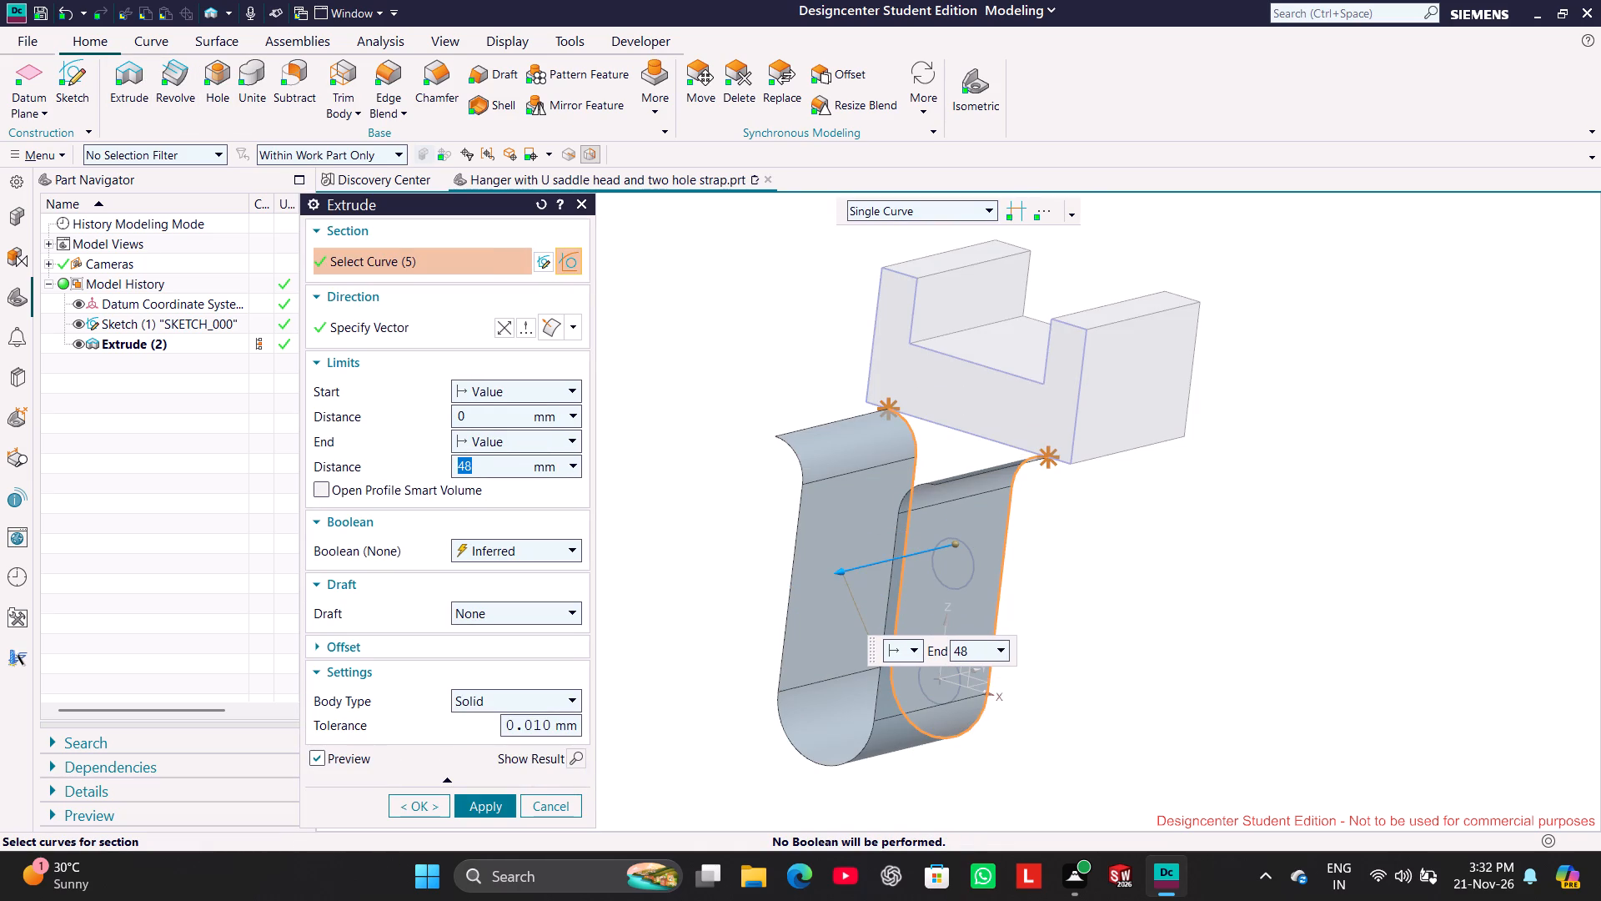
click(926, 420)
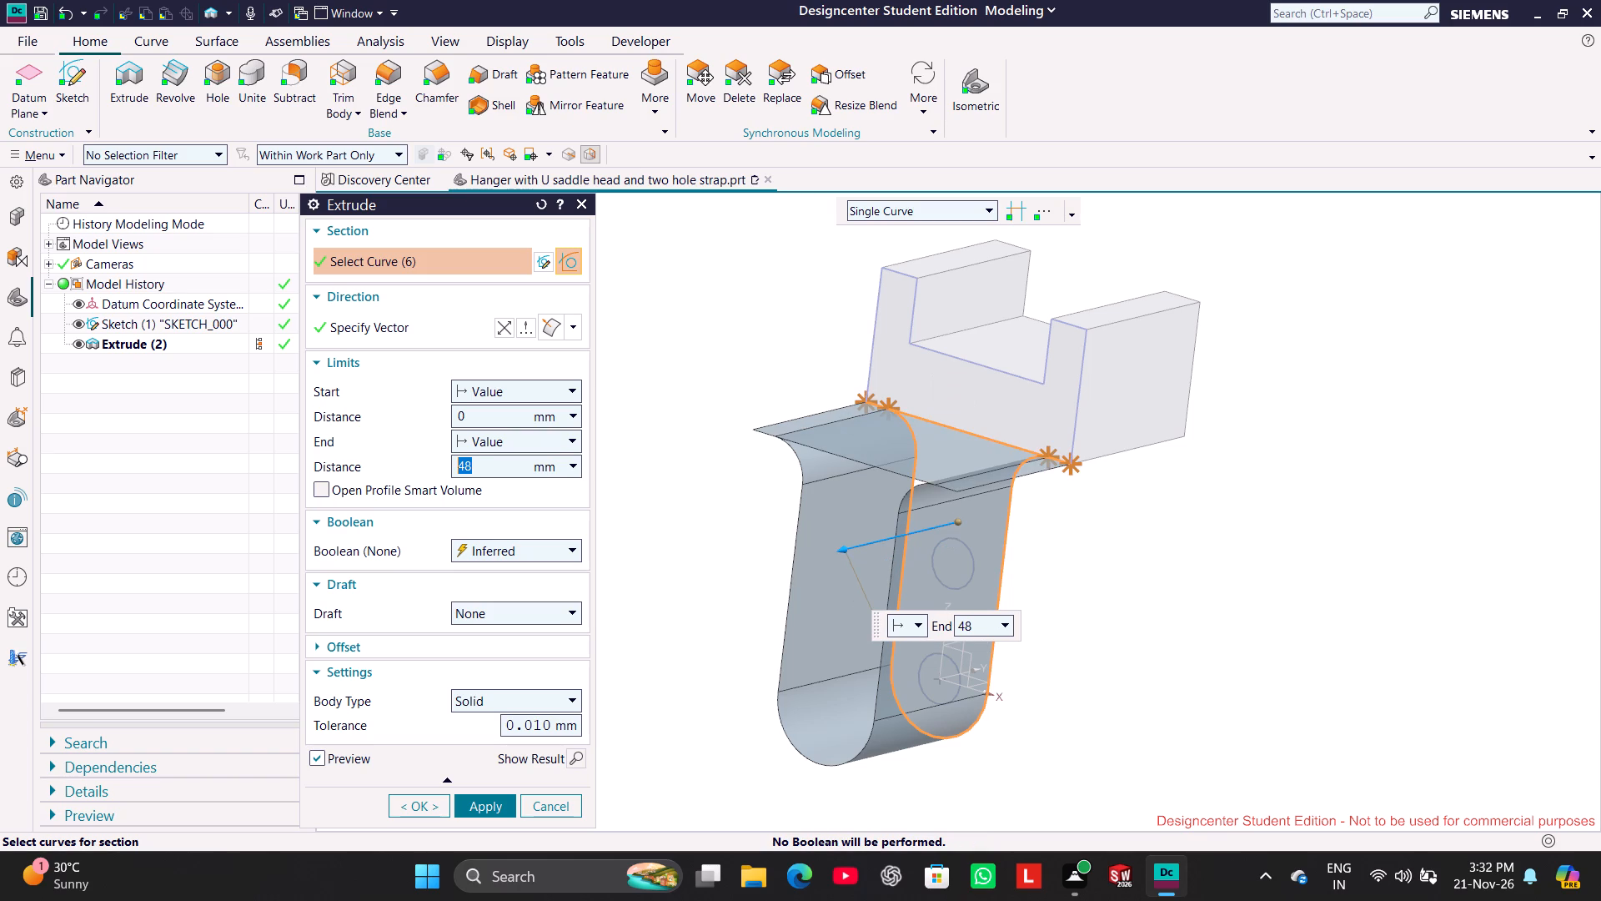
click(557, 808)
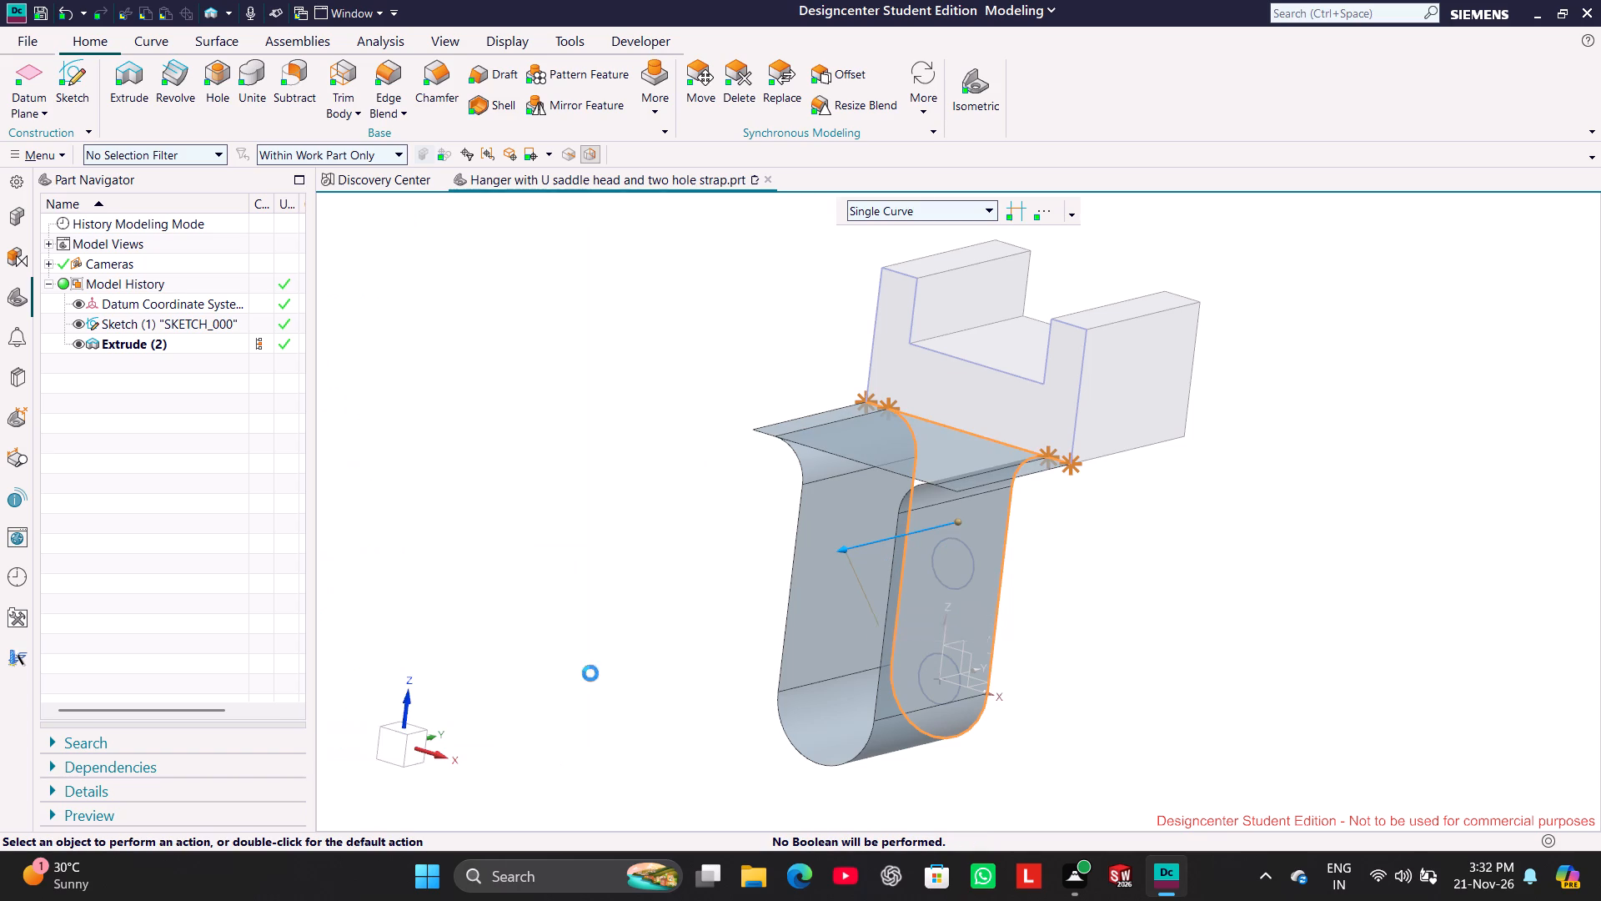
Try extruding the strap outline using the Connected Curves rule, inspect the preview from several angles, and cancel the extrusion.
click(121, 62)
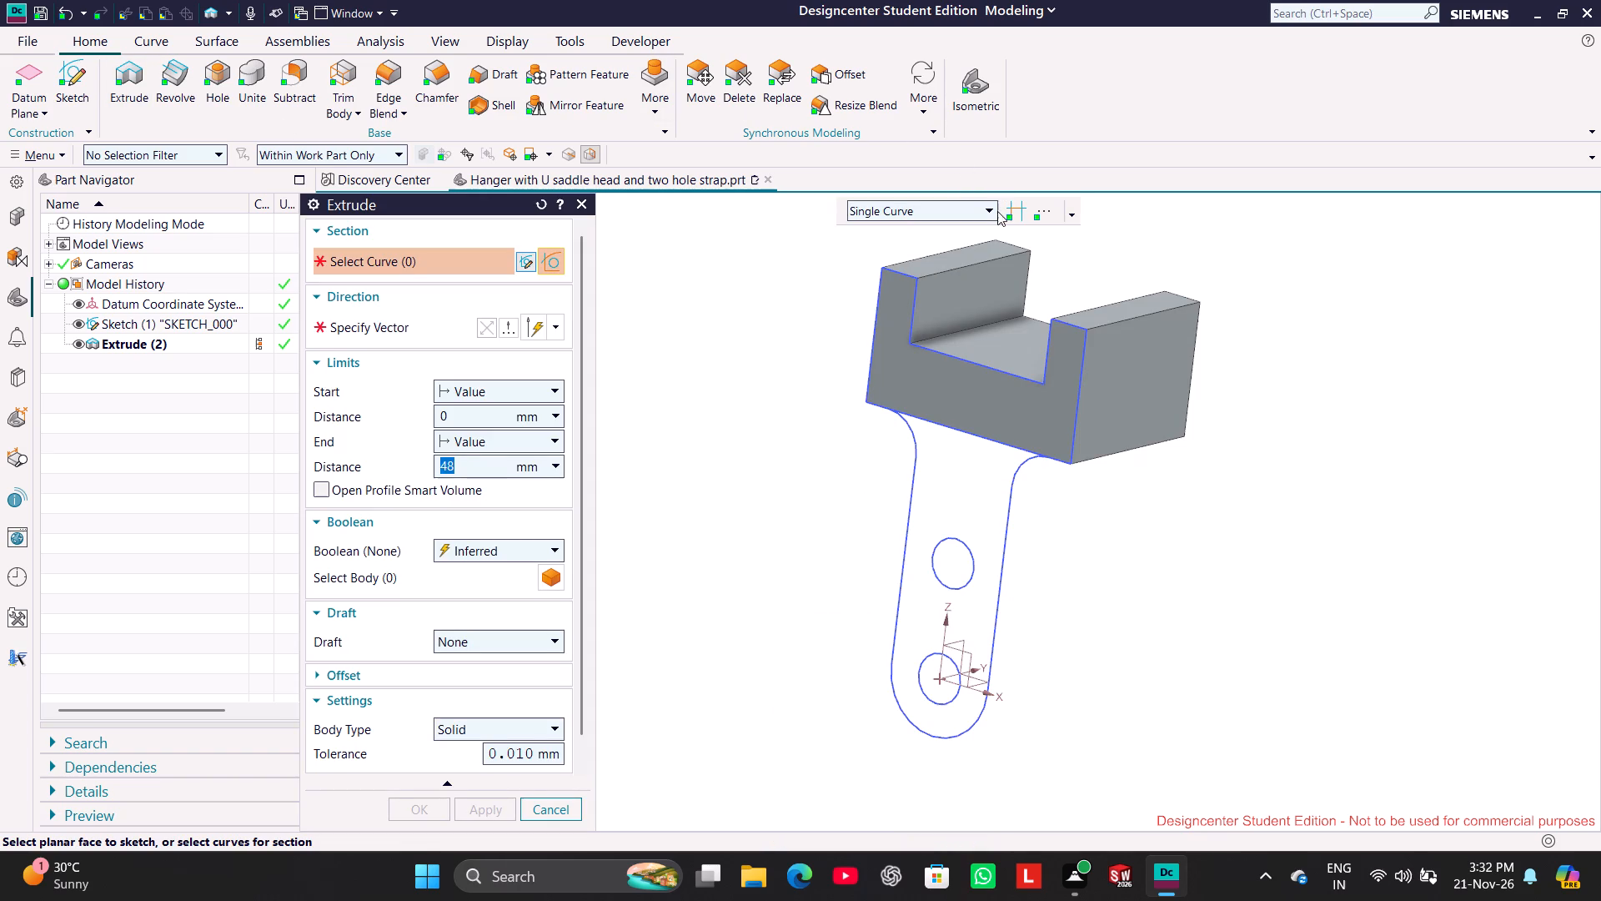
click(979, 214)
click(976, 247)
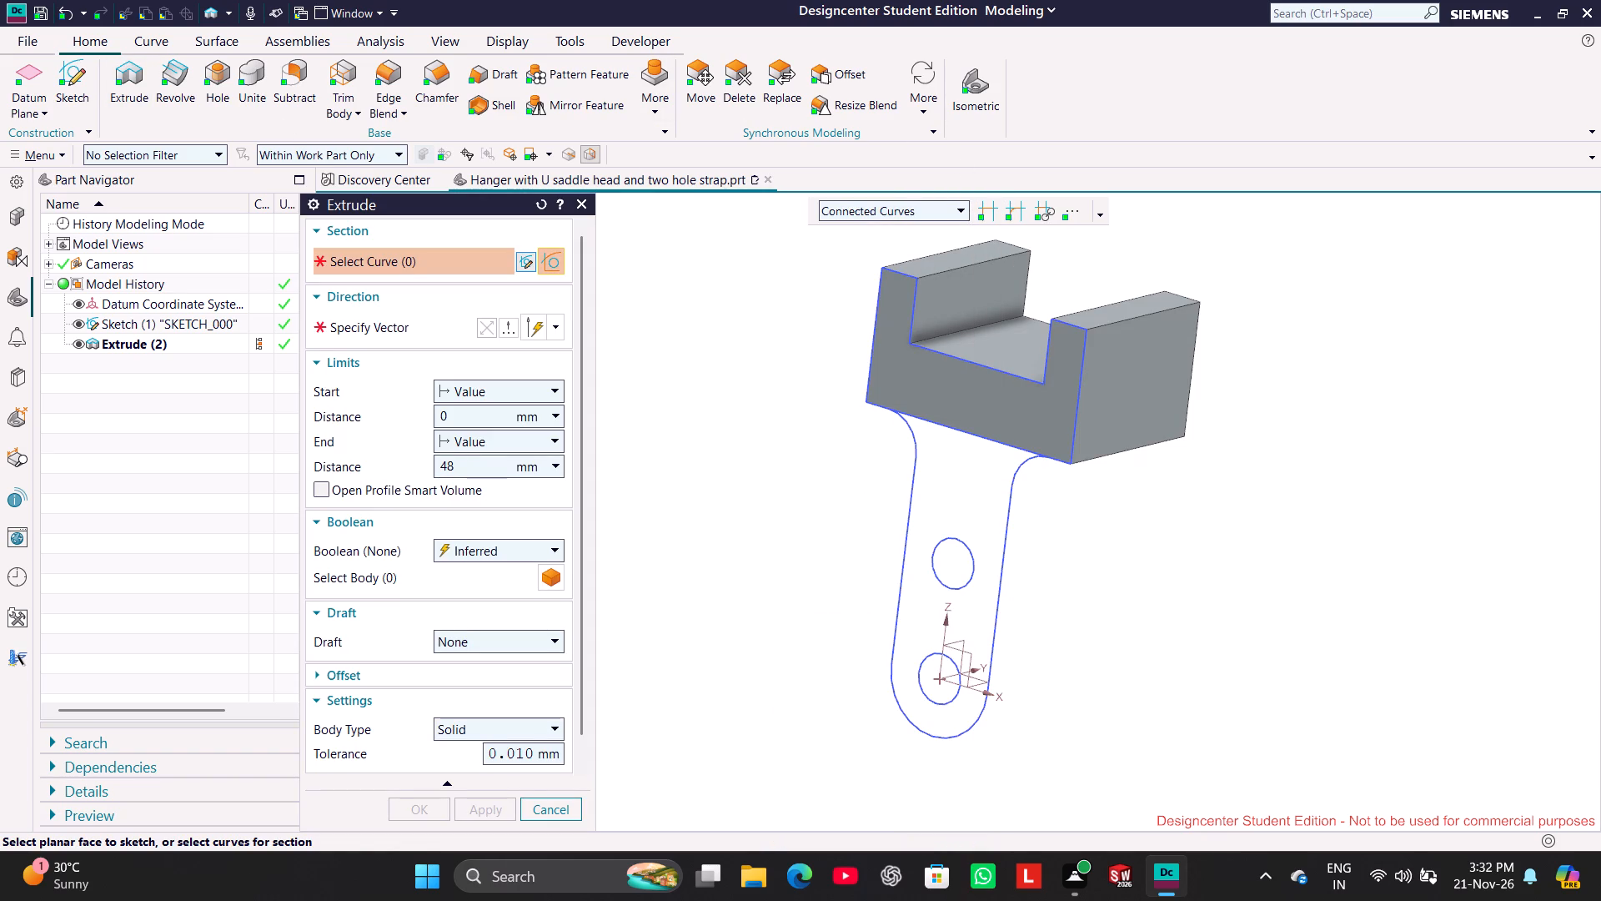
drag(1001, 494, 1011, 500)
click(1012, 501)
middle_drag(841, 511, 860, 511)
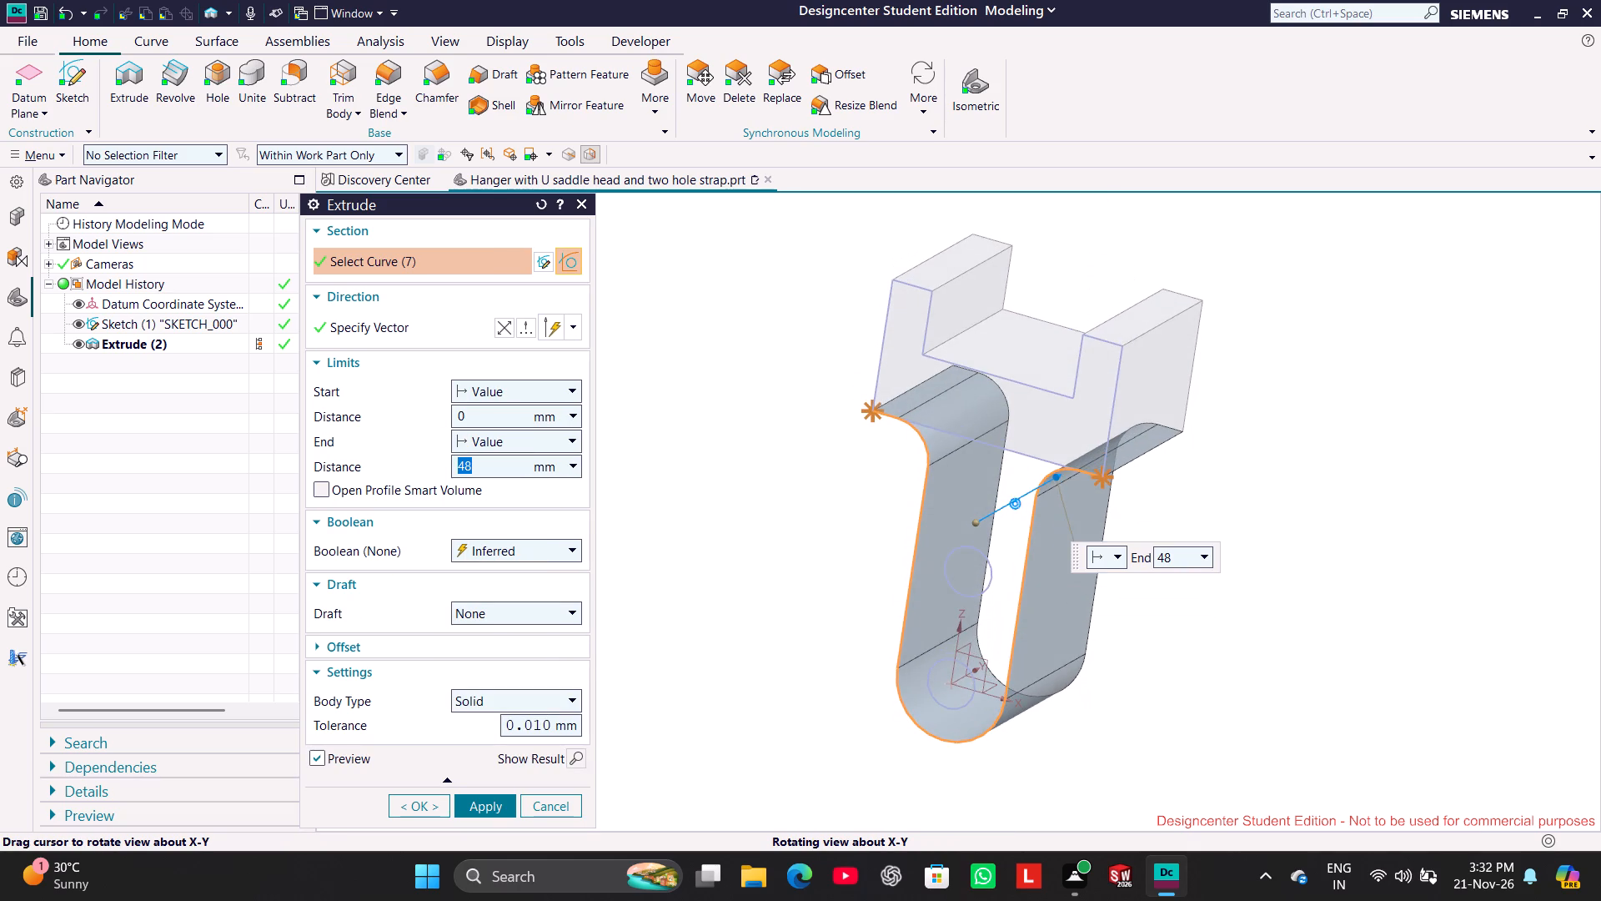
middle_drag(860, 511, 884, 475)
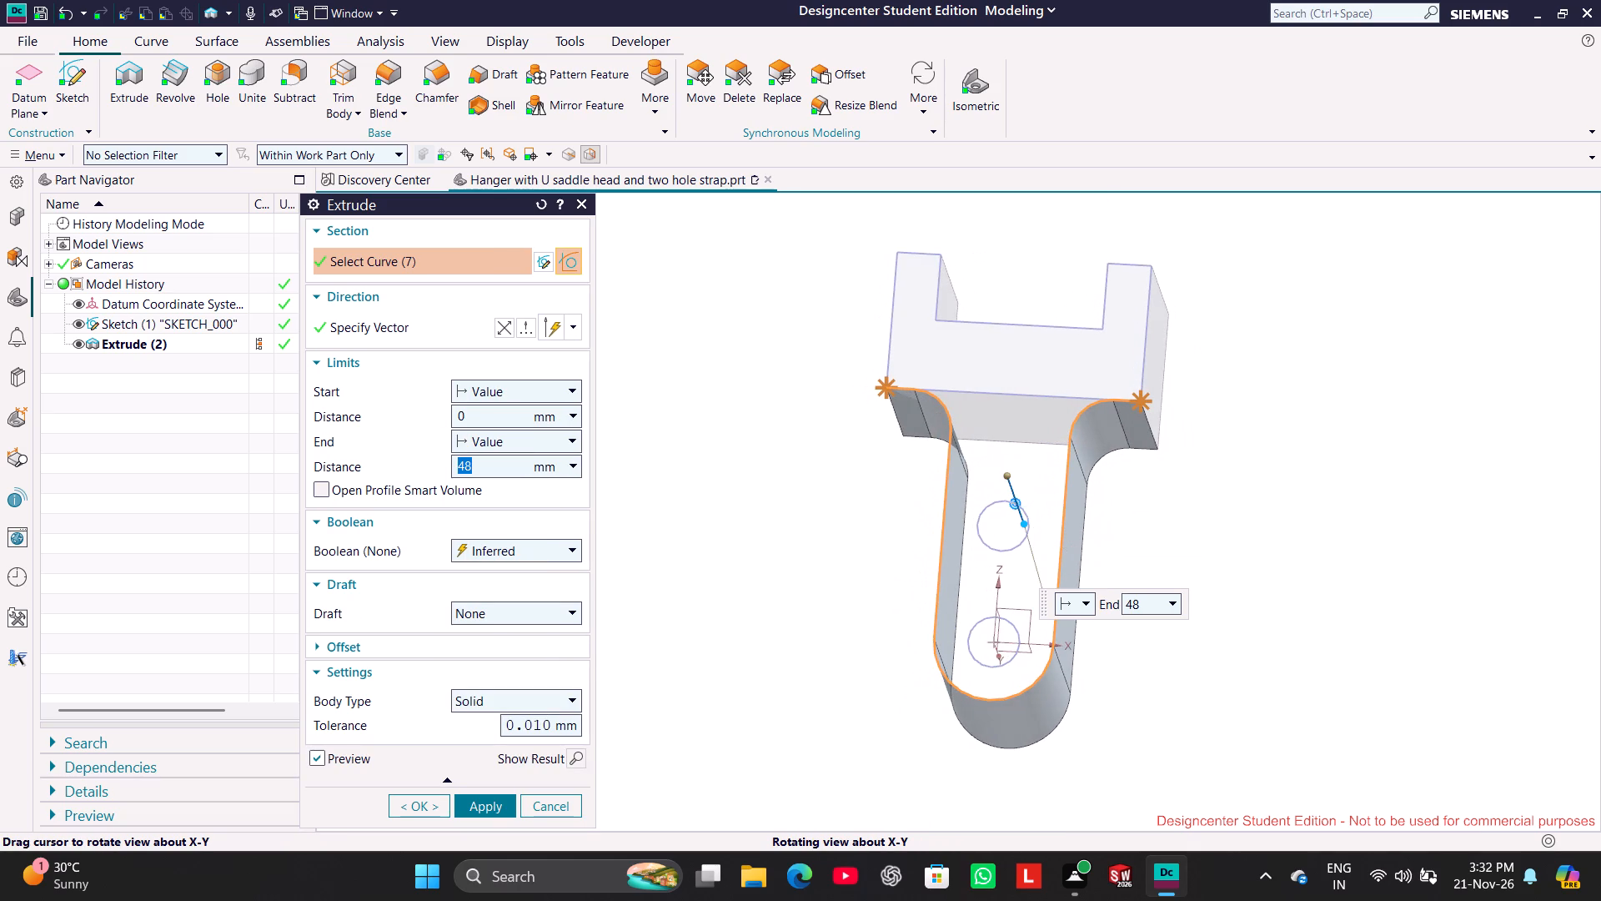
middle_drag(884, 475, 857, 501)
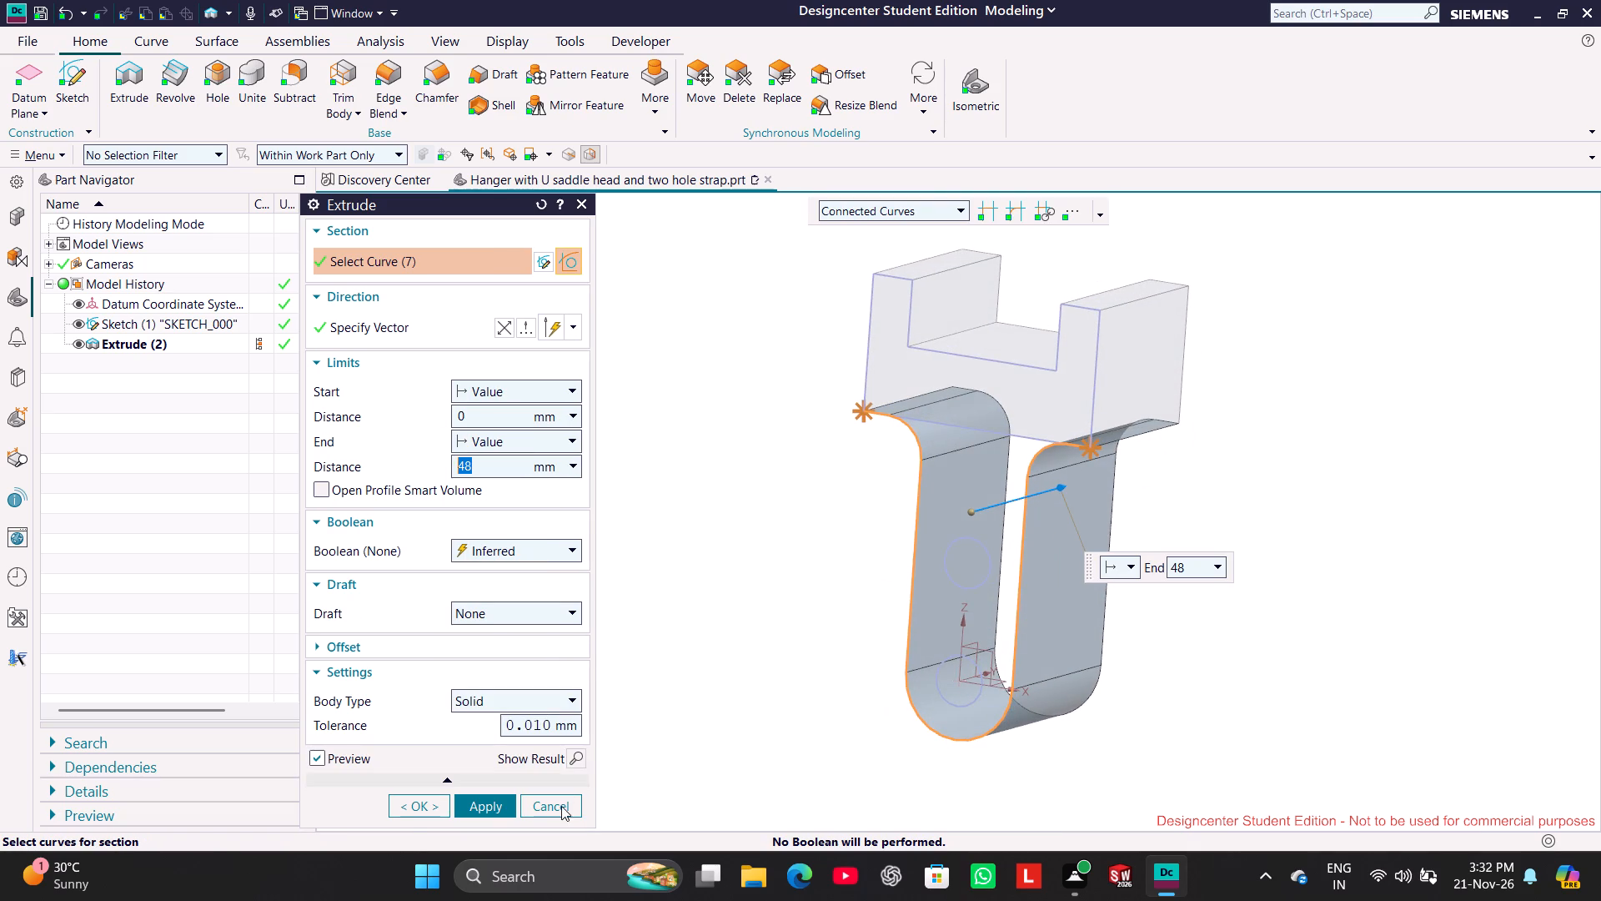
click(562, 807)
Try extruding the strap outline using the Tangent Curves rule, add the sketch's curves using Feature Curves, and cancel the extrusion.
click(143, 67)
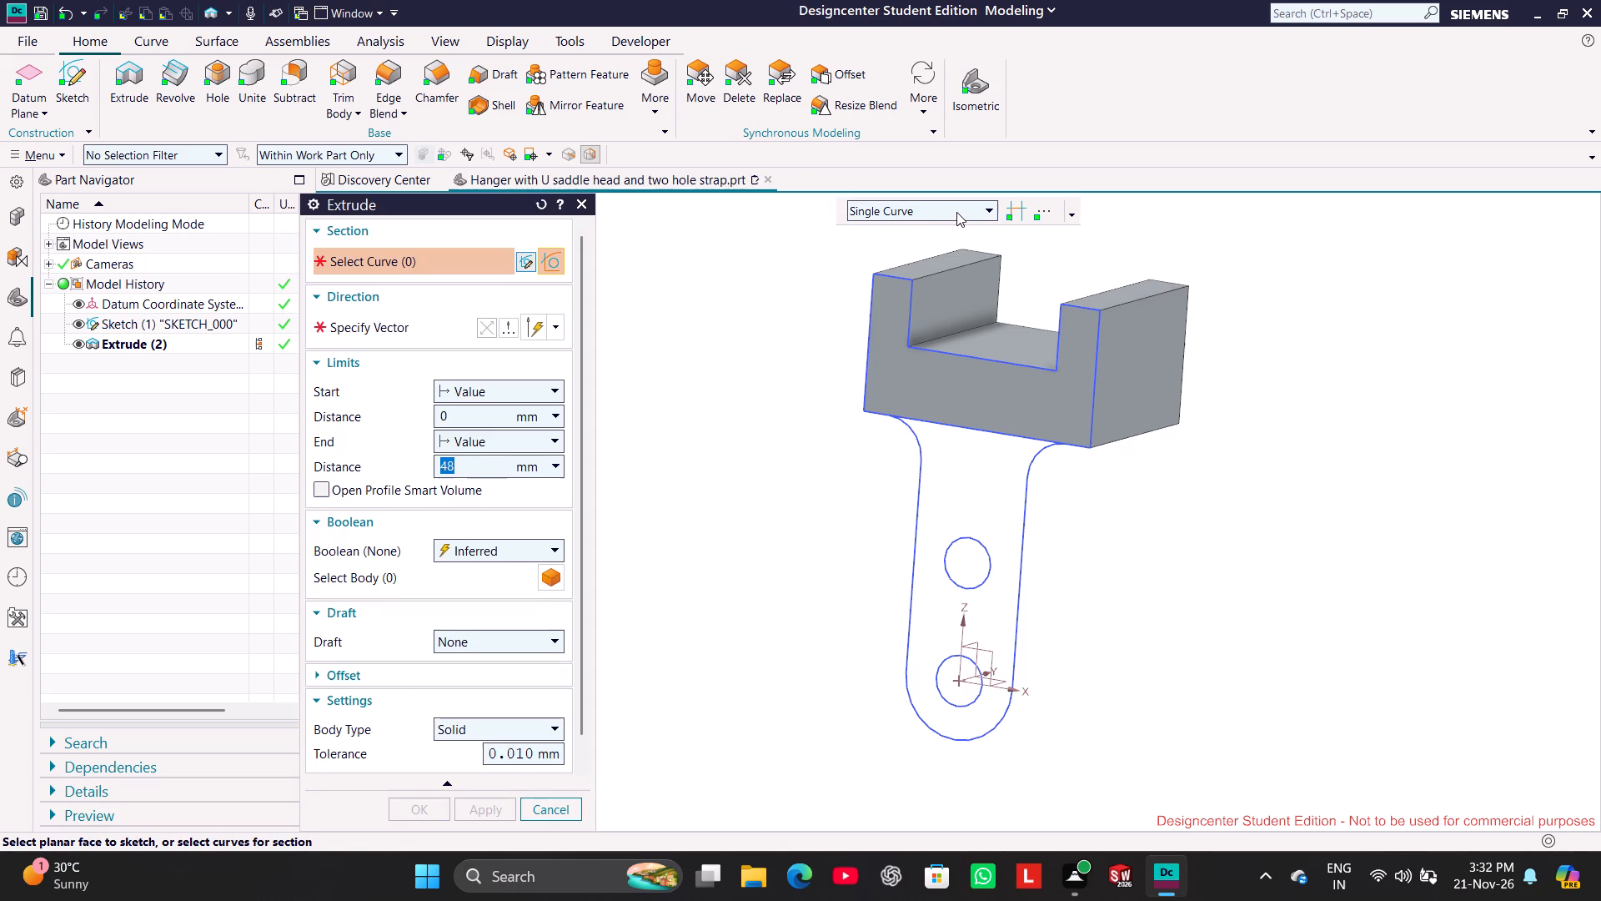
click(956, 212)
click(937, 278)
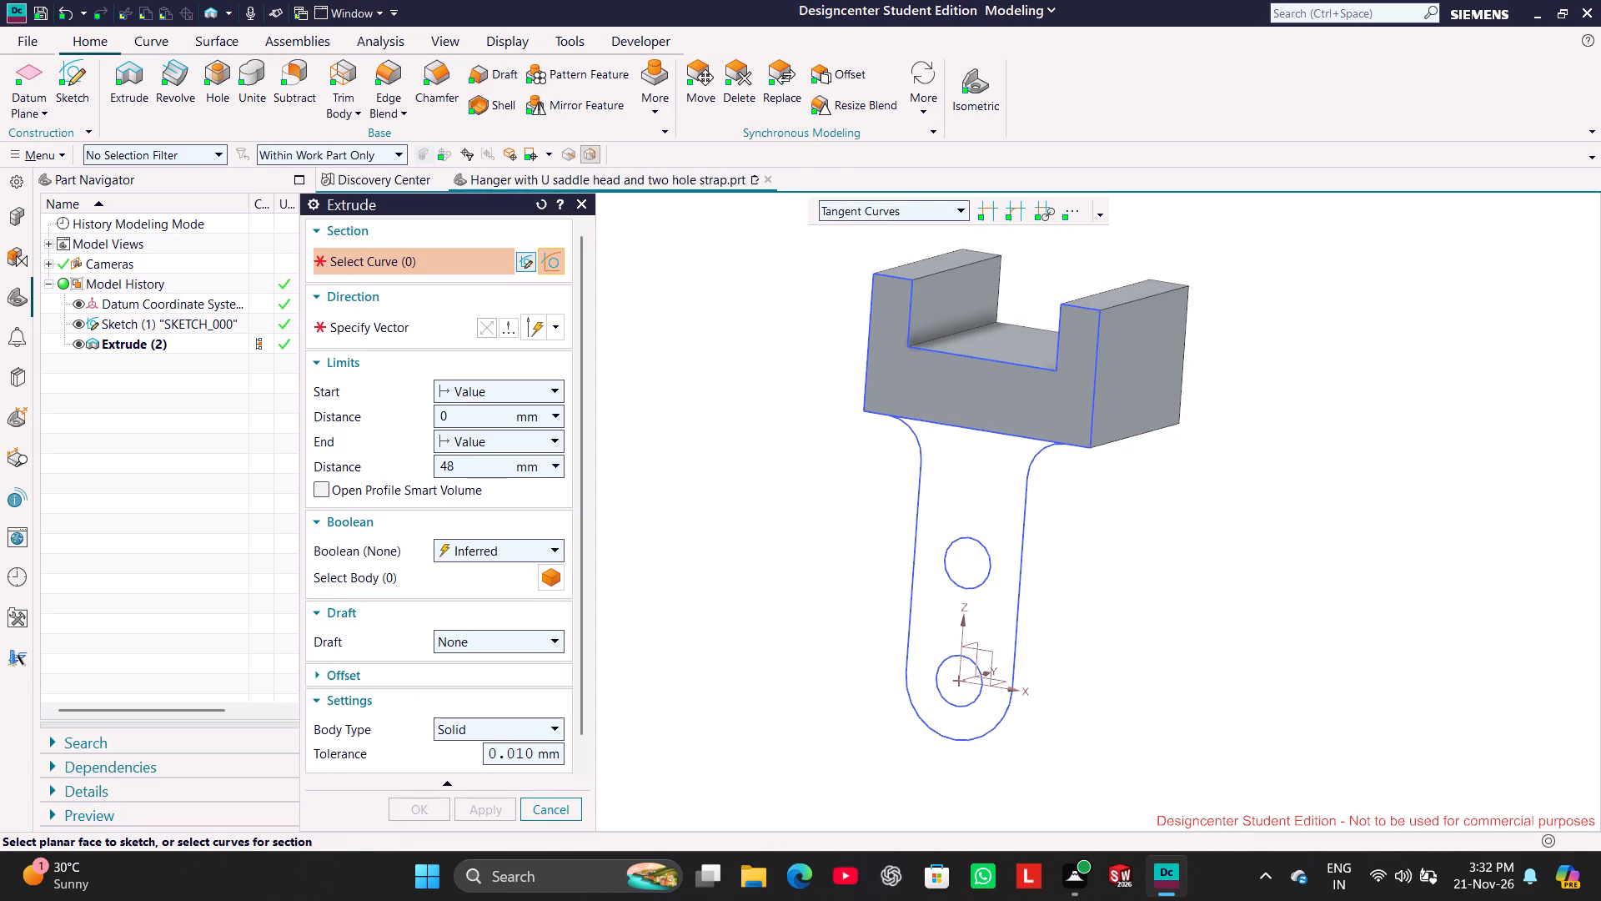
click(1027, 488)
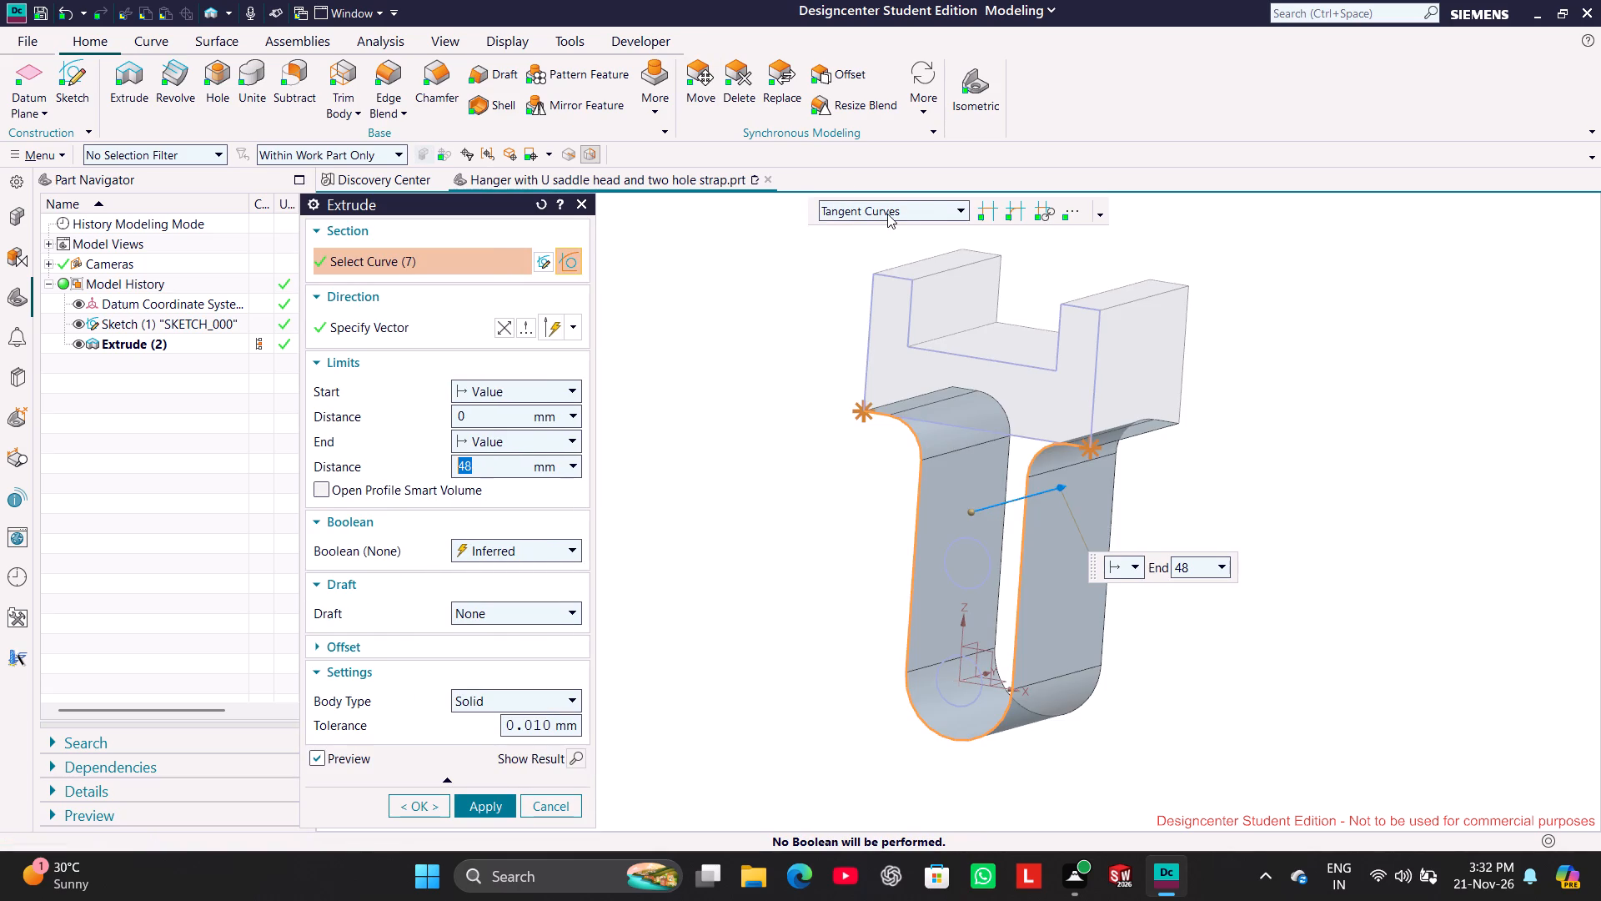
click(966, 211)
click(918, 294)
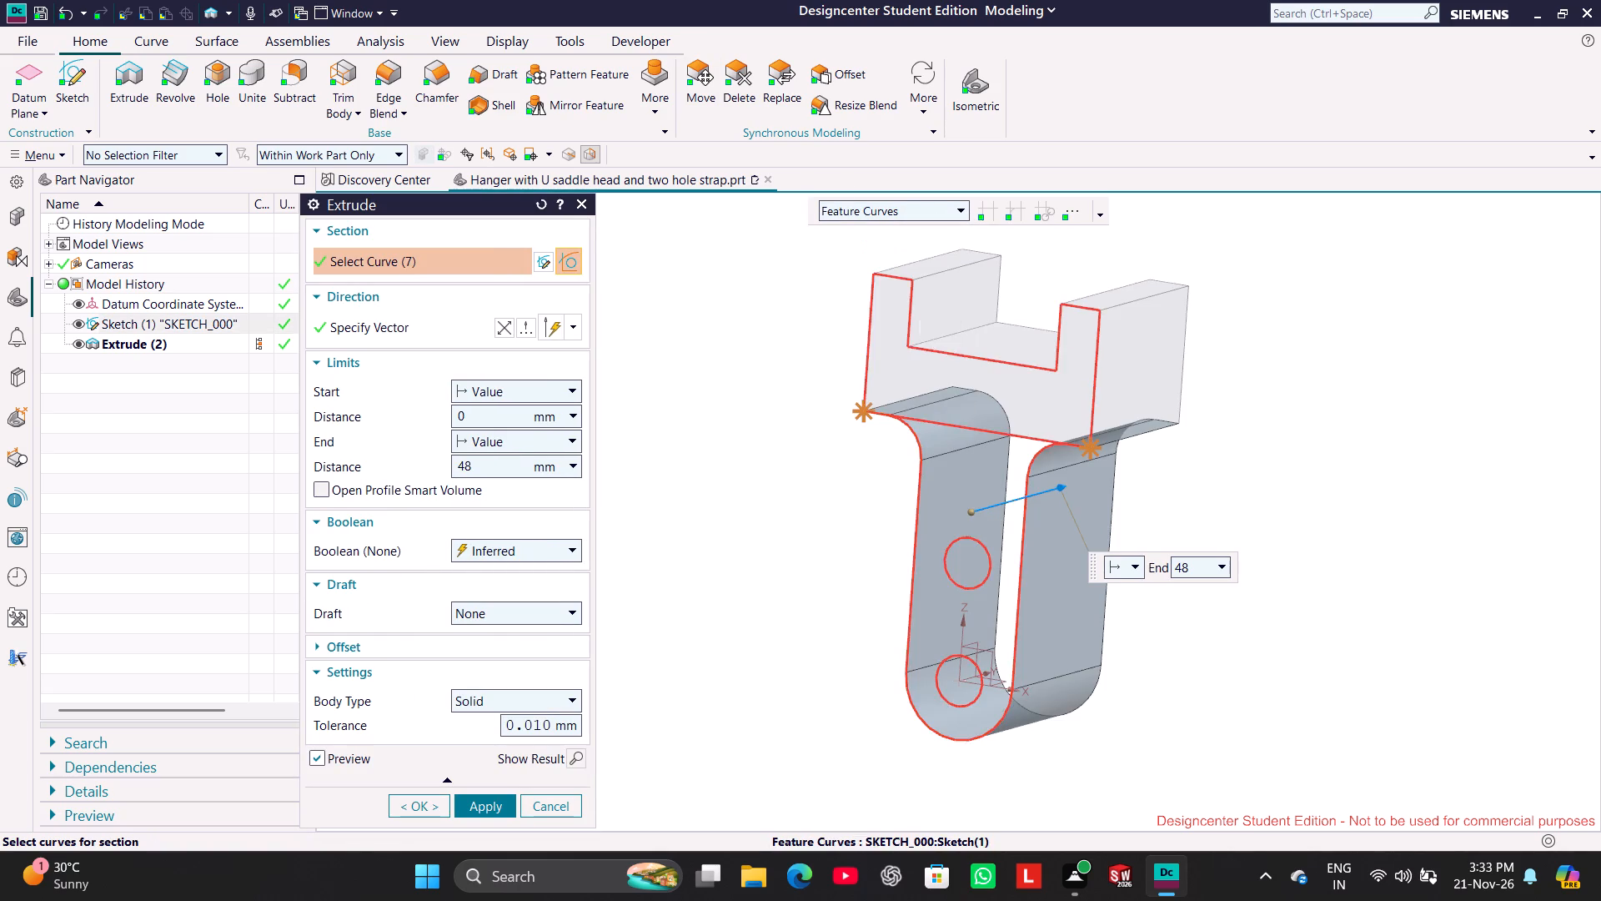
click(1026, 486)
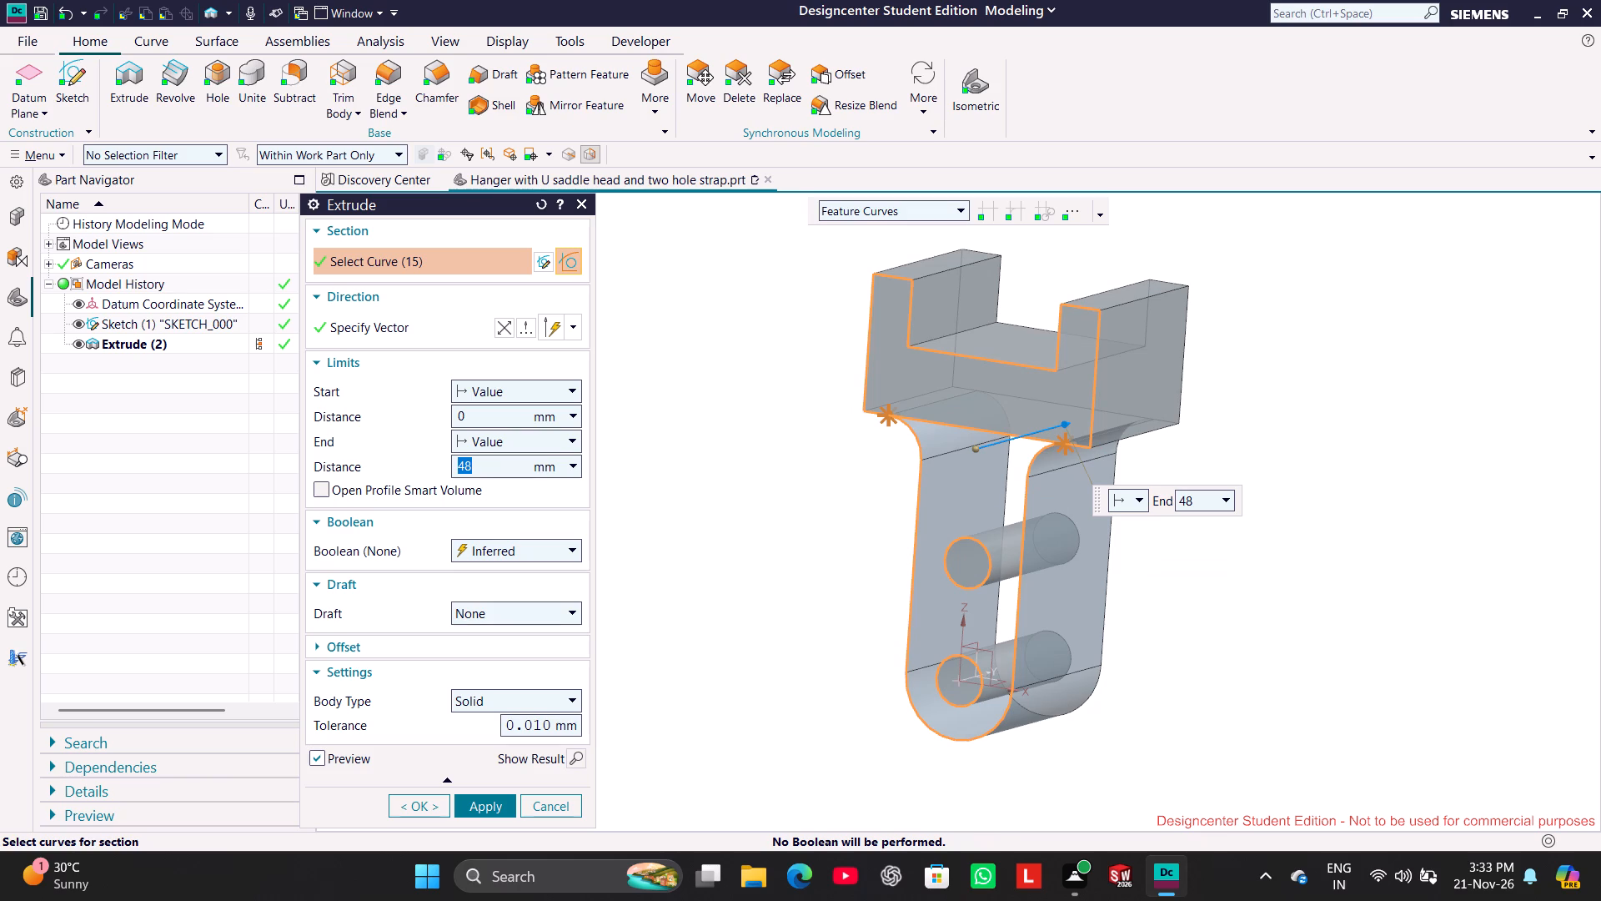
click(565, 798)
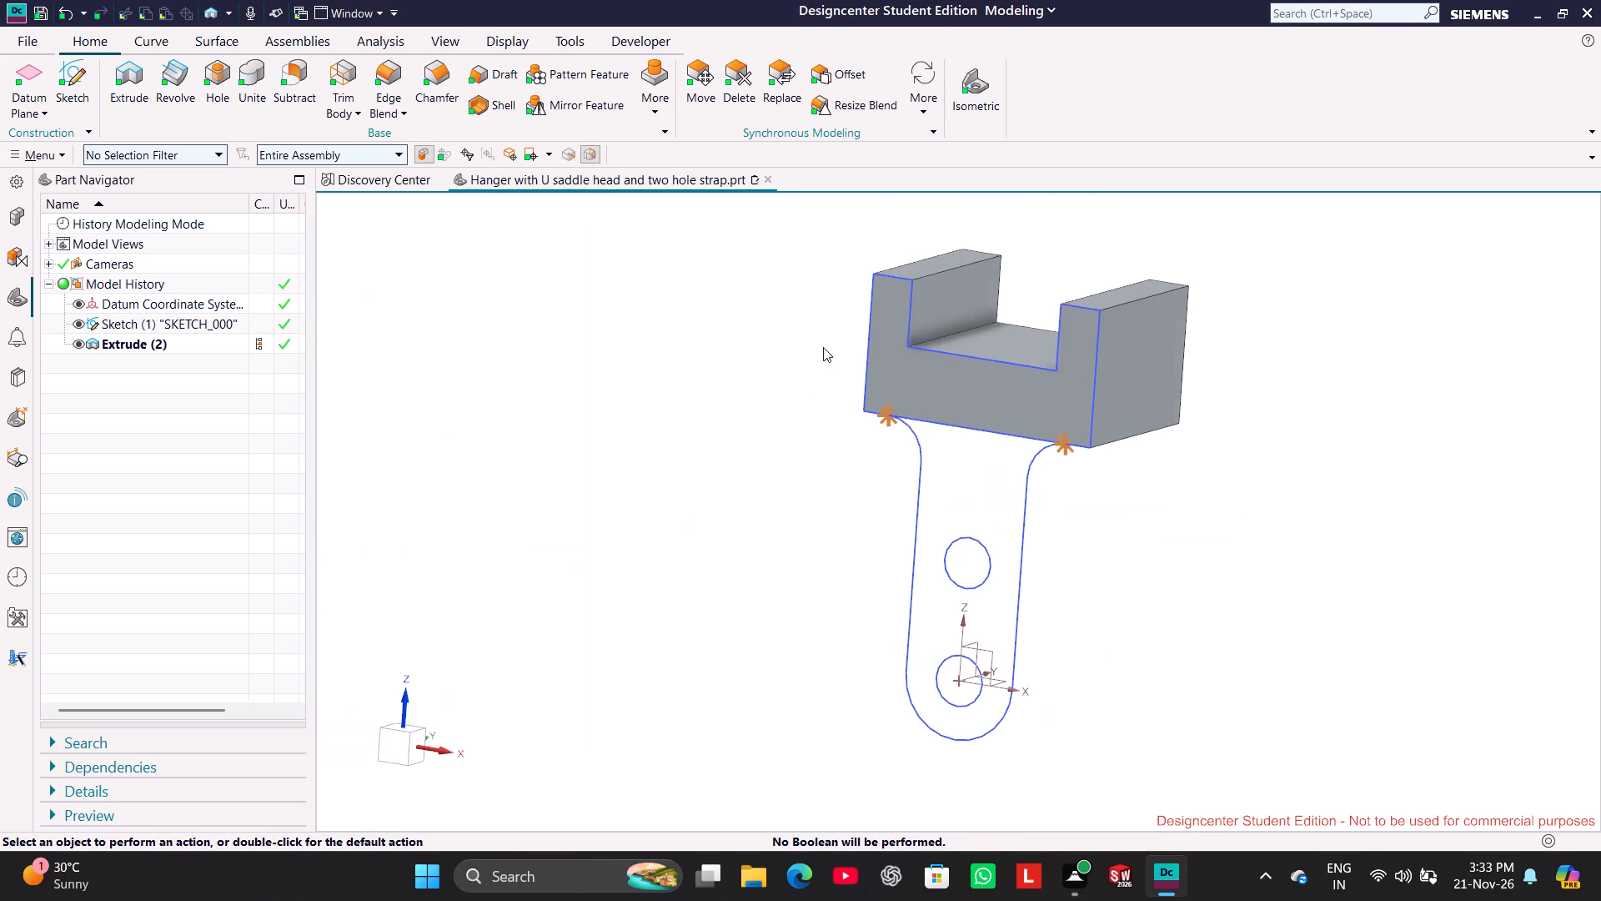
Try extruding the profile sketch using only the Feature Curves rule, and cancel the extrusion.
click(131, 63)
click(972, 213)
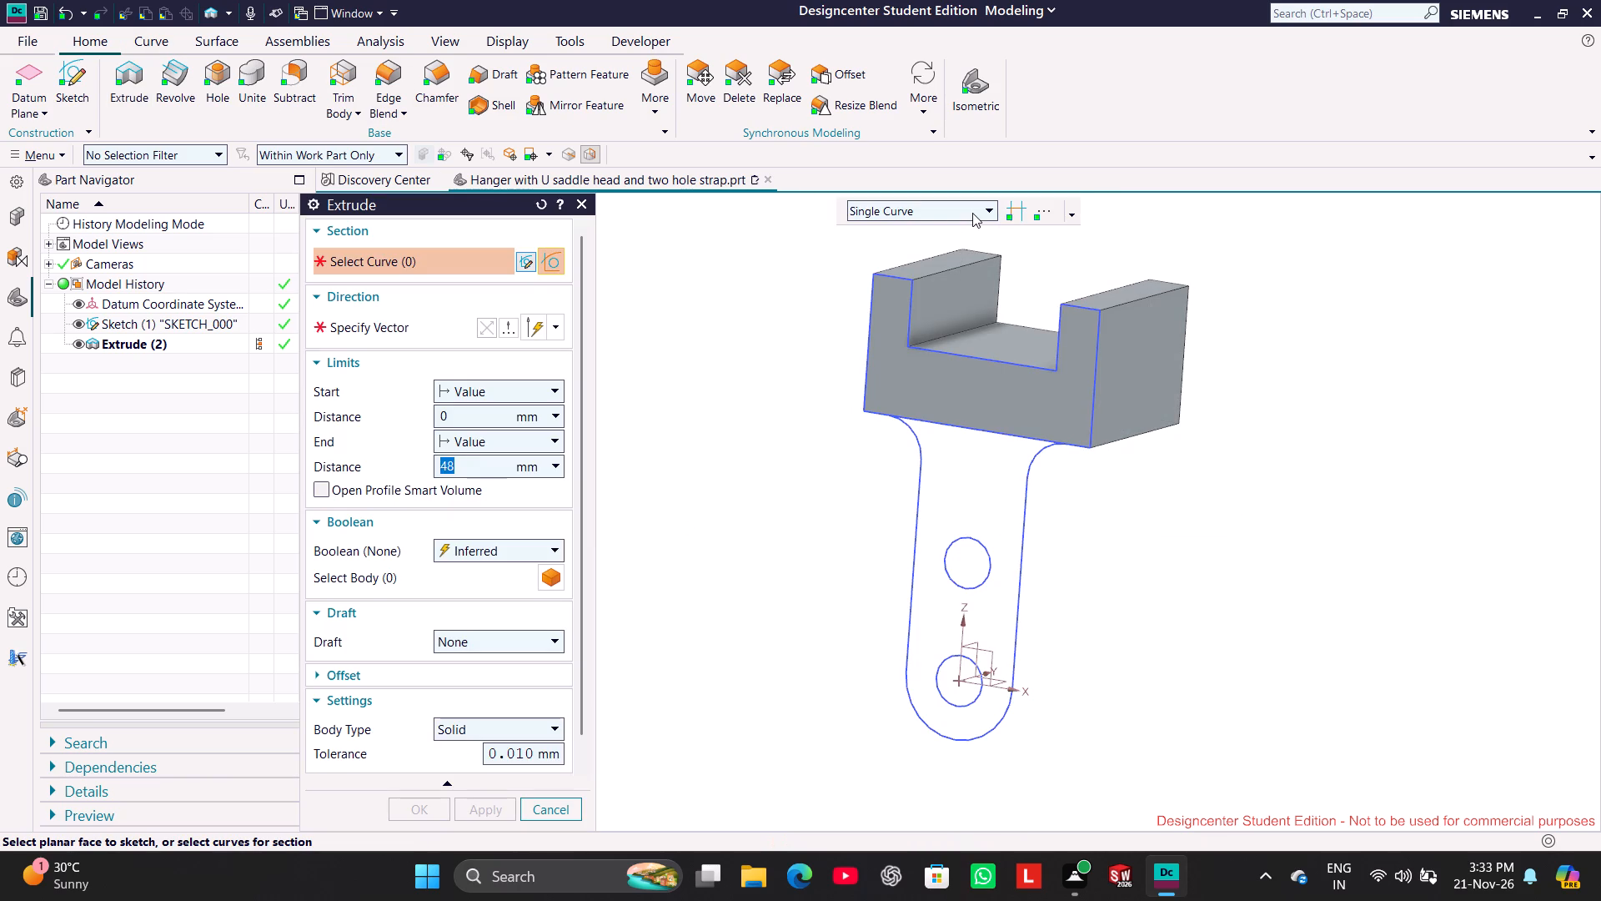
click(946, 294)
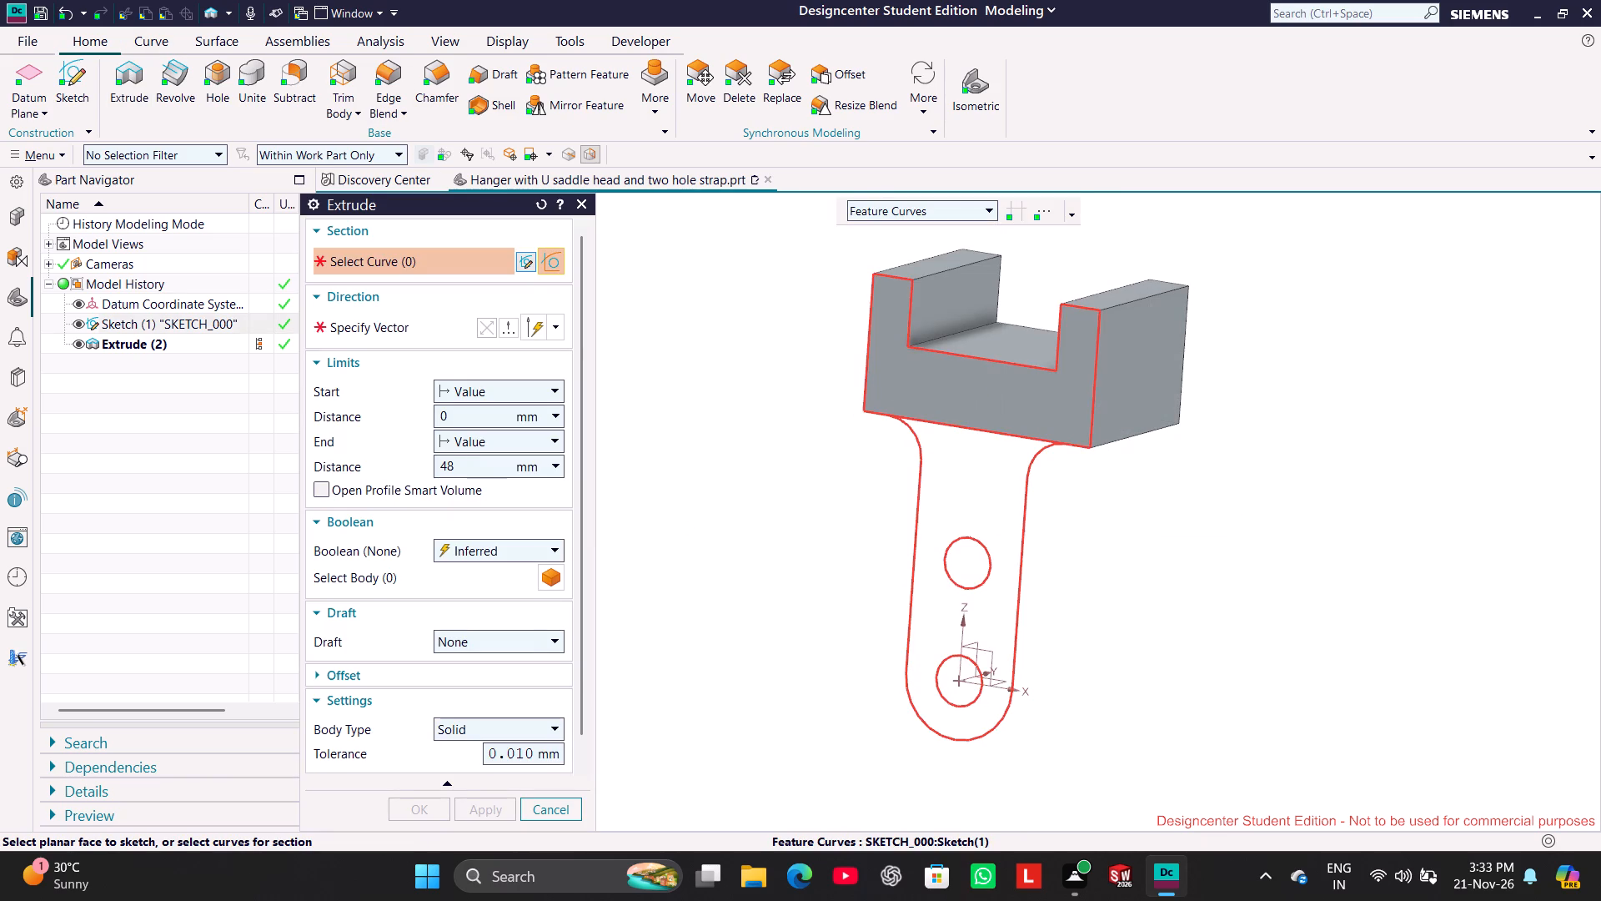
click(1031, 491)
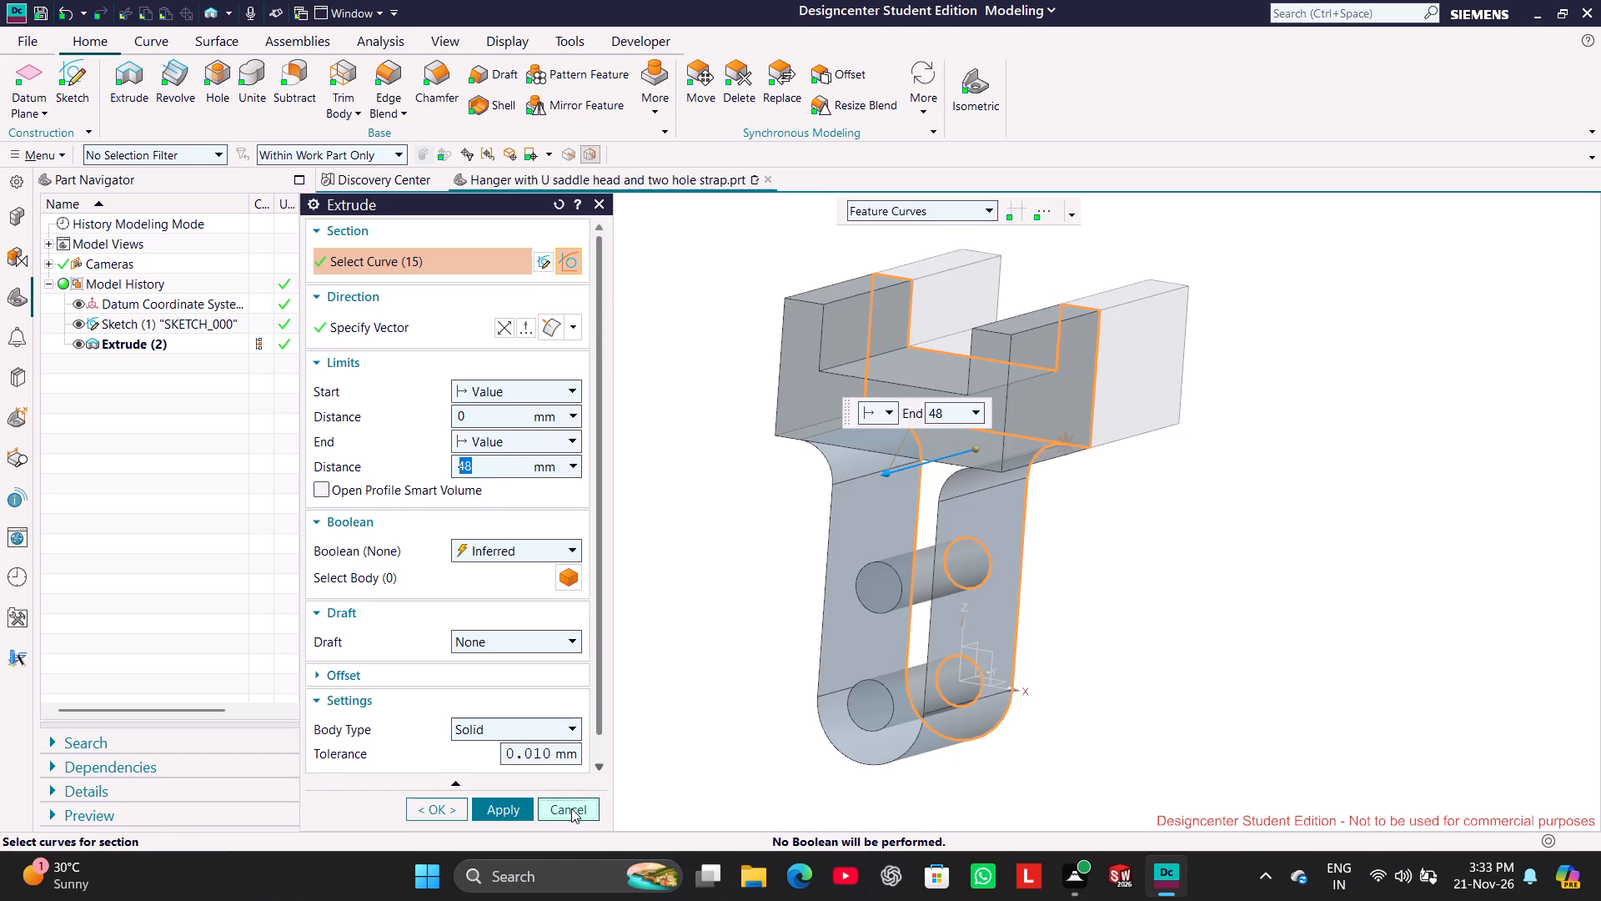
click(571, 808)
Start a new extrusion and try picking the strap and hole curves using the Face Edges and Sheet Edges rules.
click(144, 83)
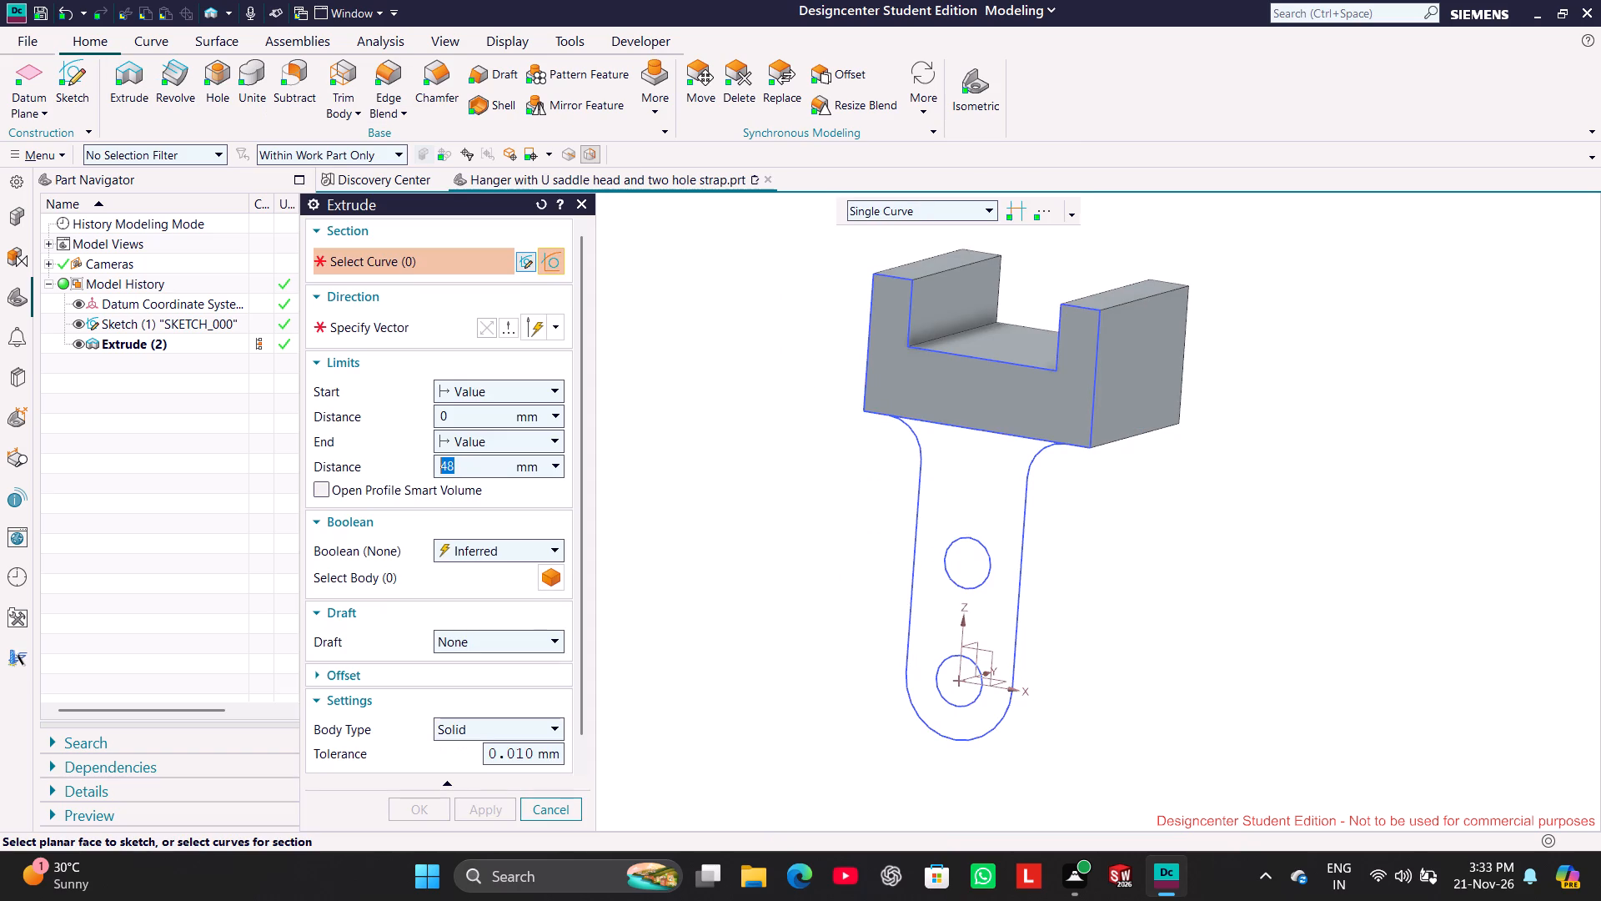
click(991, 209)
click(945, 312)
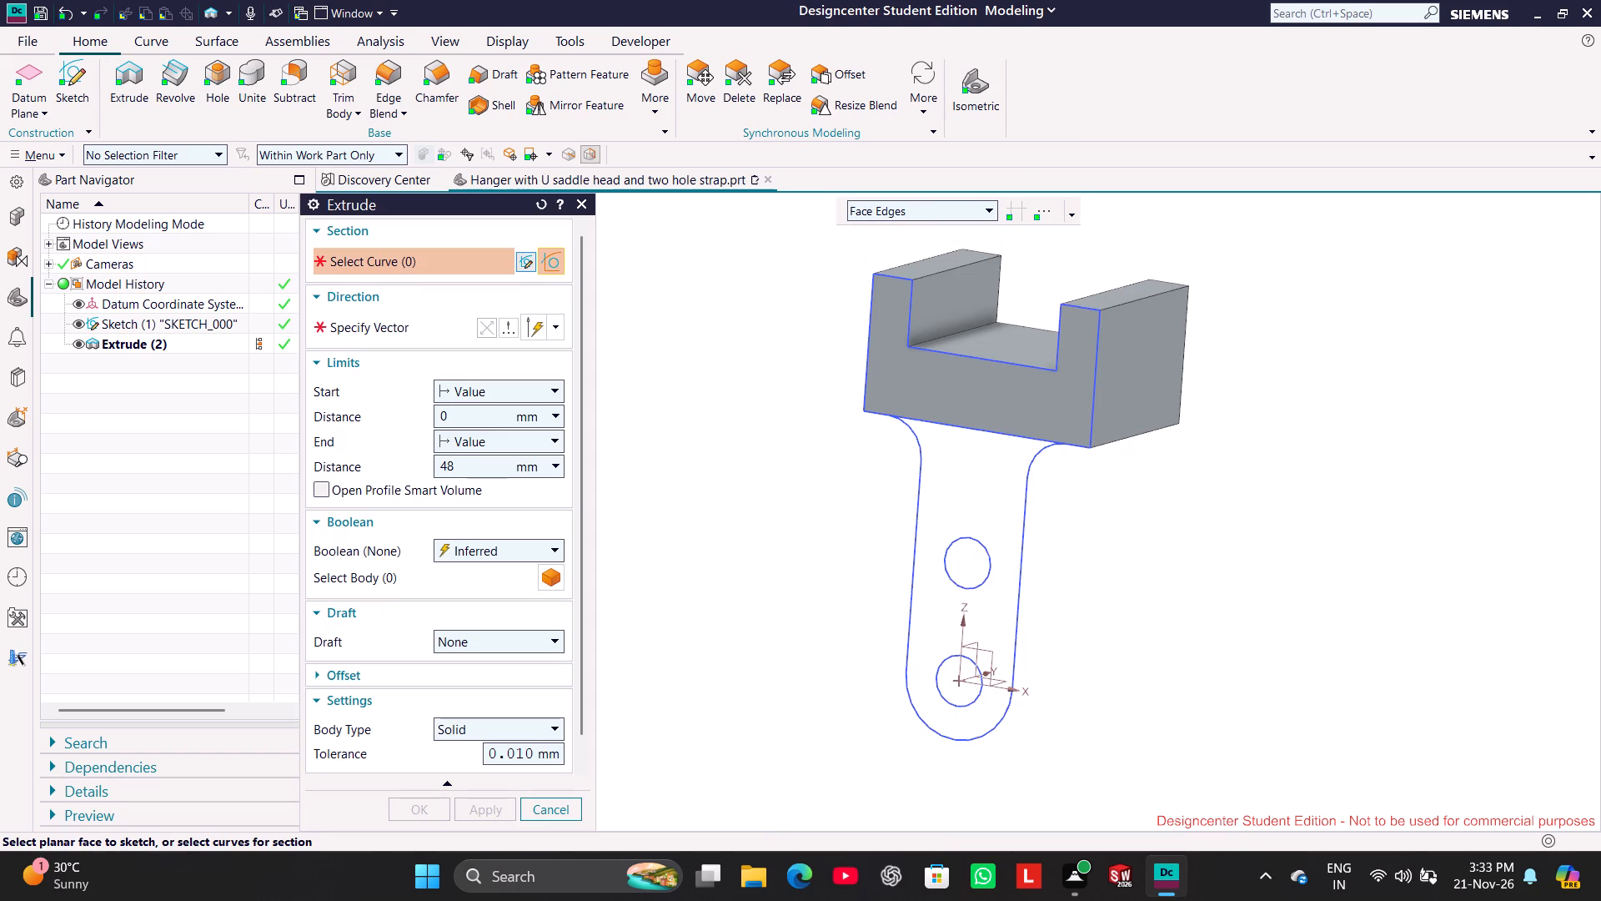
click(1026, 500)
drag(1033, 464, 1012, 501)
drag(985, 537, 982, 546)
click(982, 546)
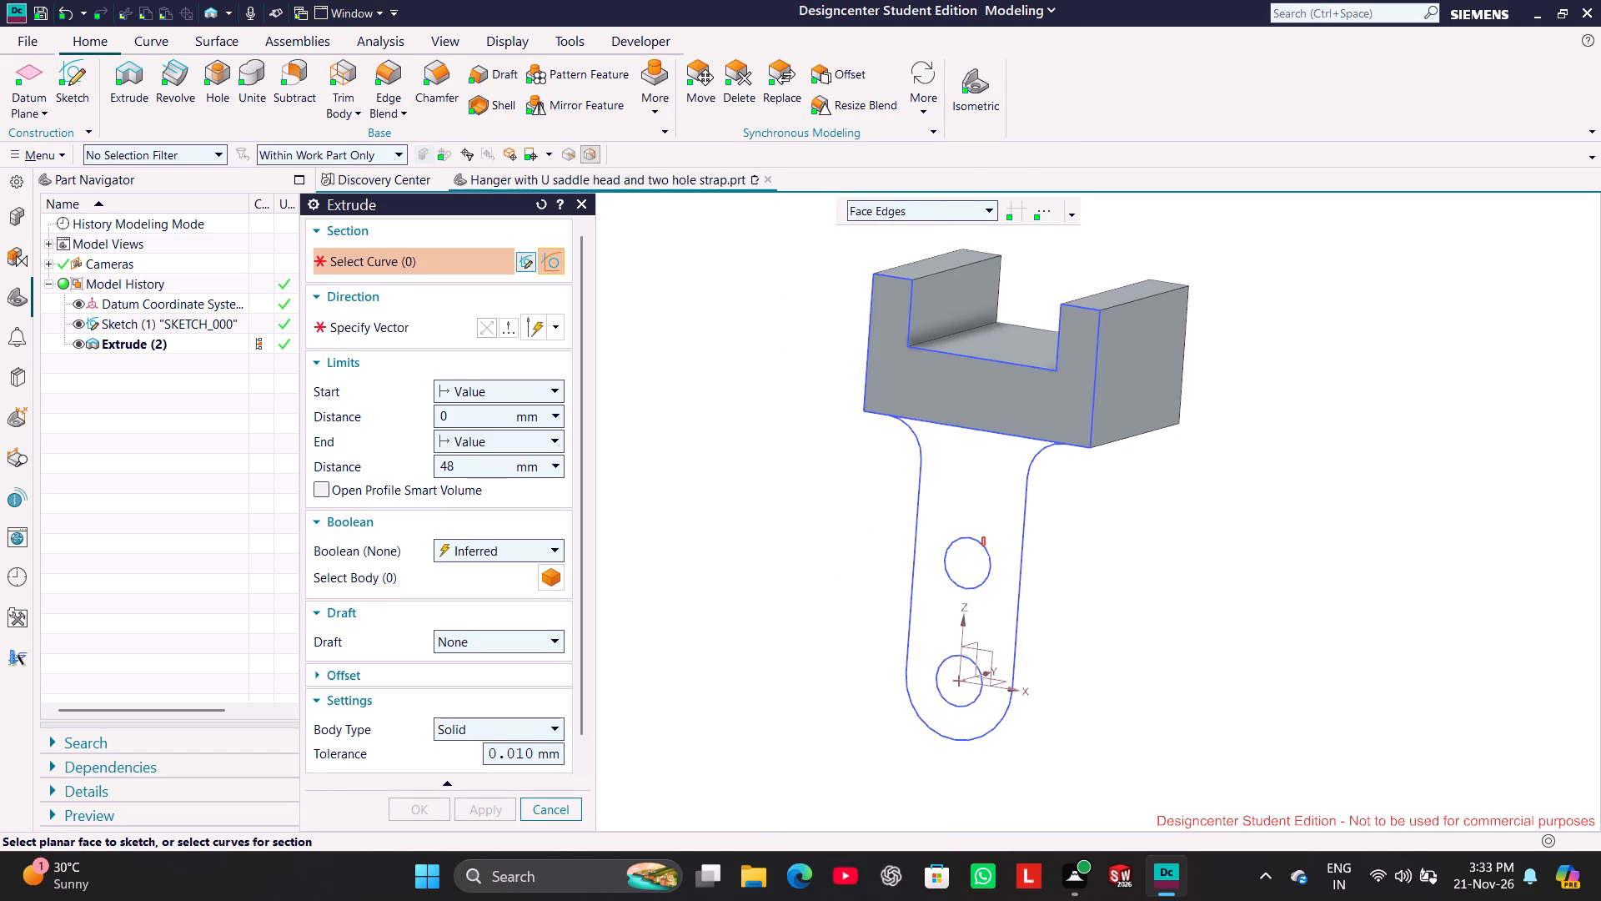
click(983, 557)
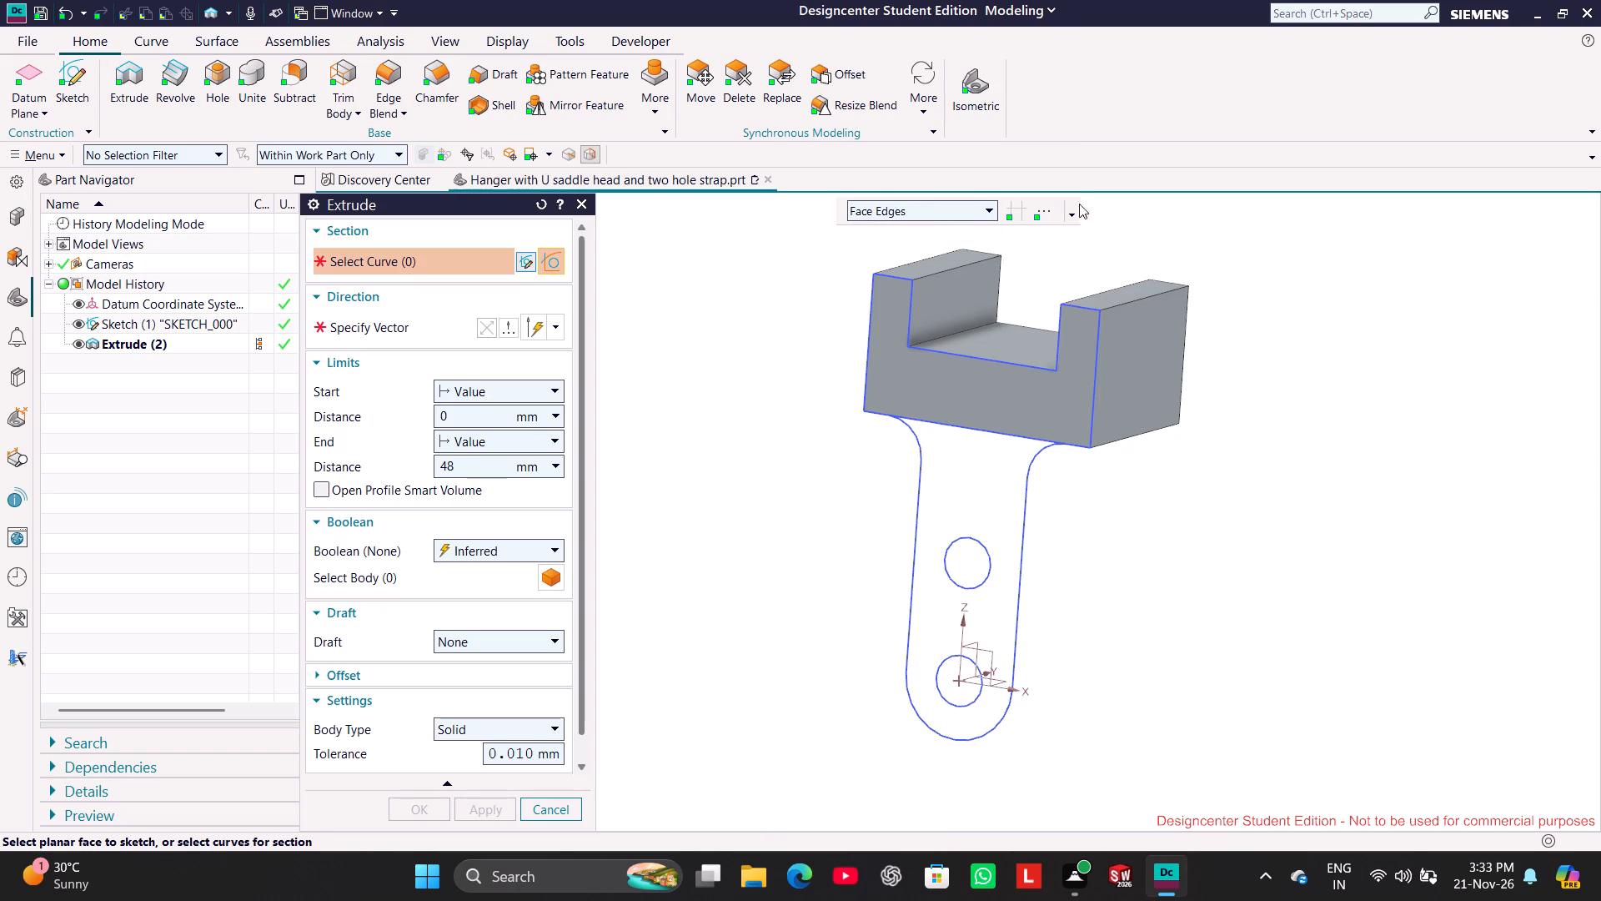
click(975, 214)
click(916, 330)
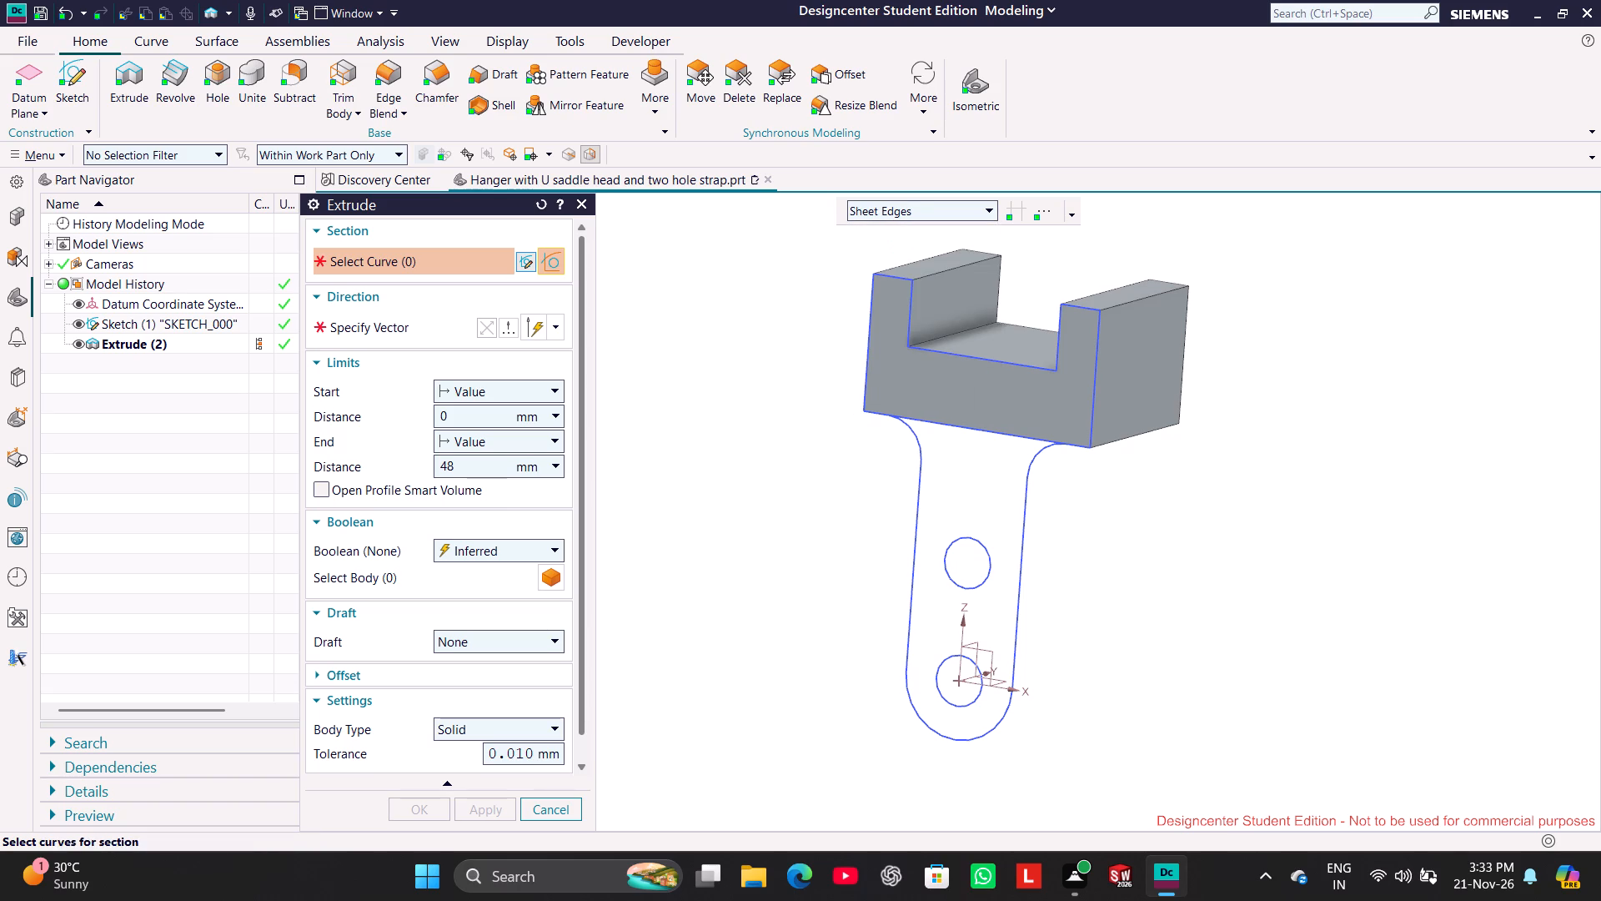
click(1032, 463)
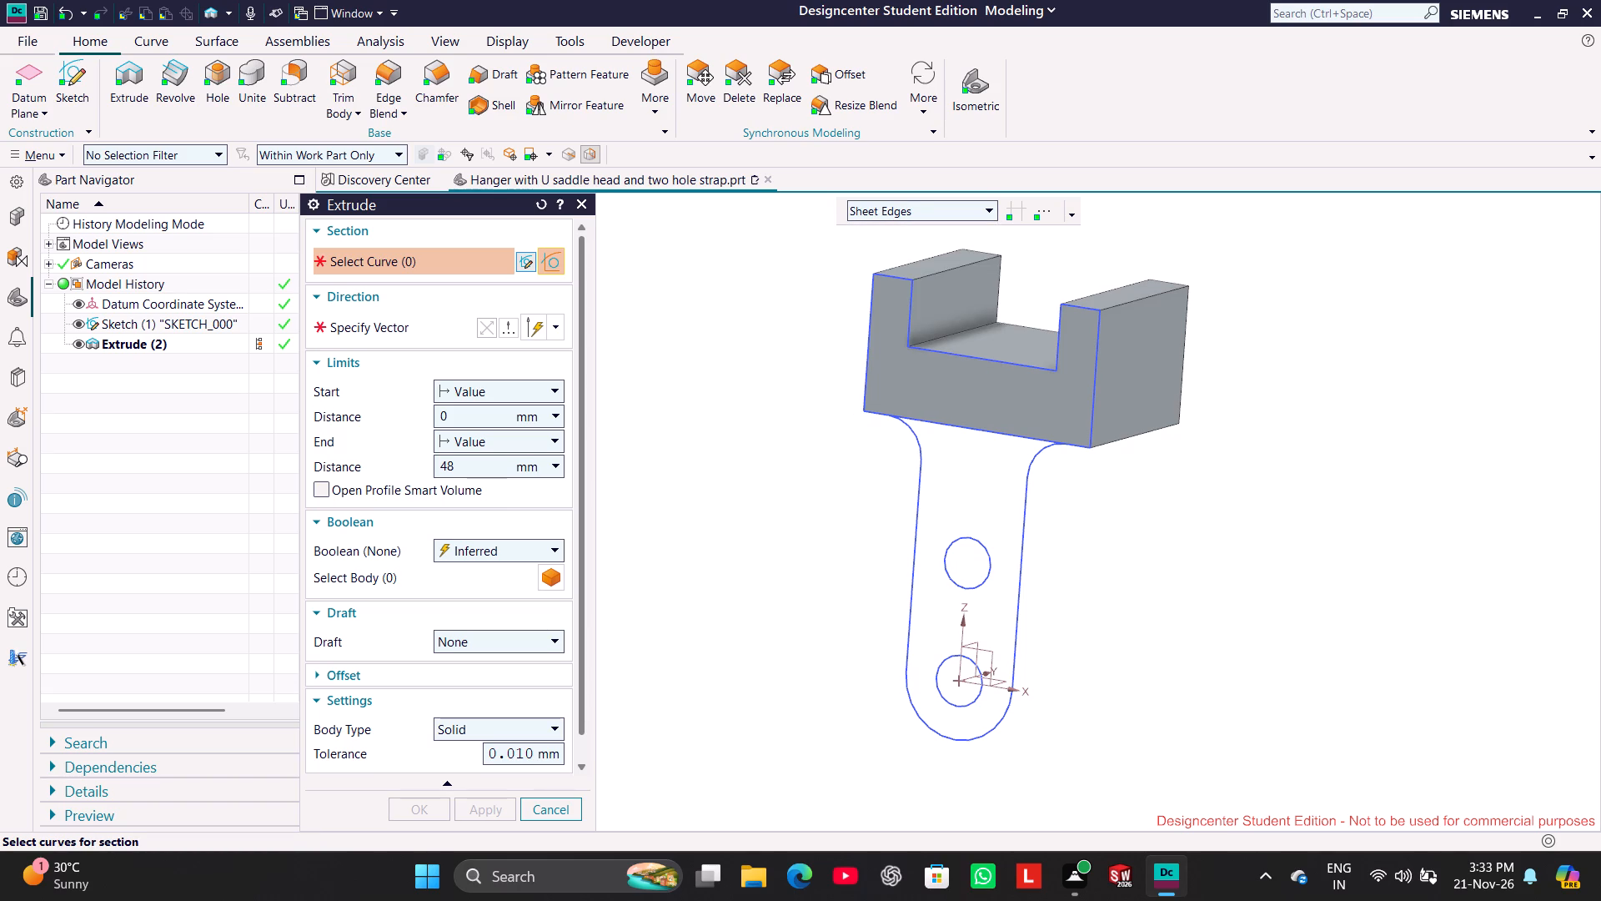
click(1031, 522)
Select the strap region with its two holes using Region Boundary Curves, and reverse the extrusion direction to run beneath the saddle head.
click(977, 202)
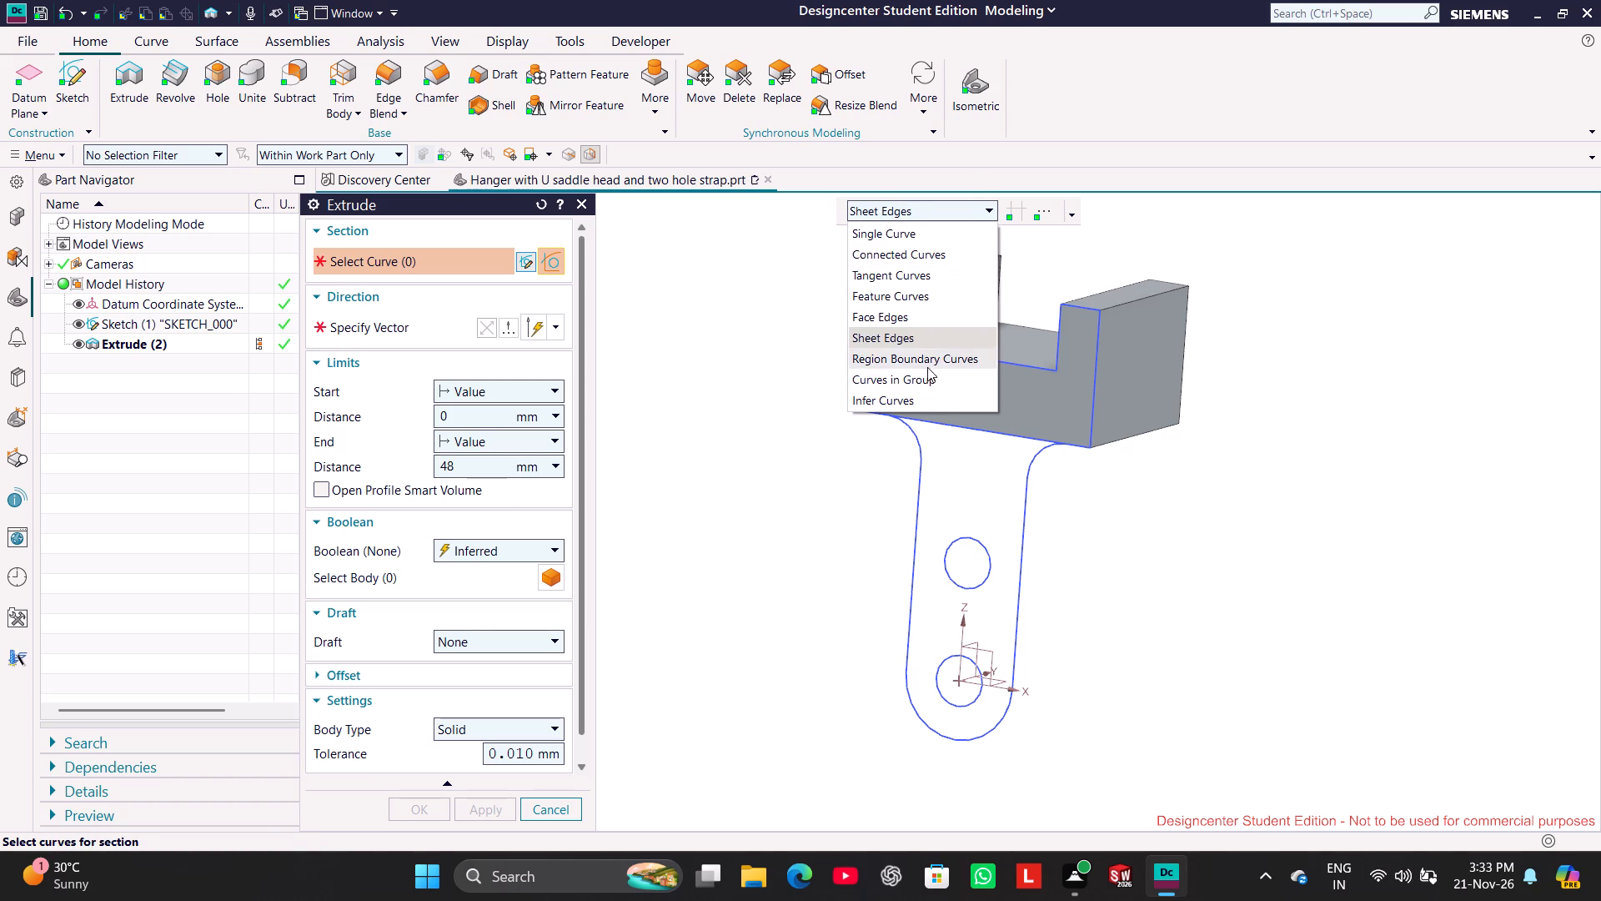
click(927, 357)
click(1026, 472)
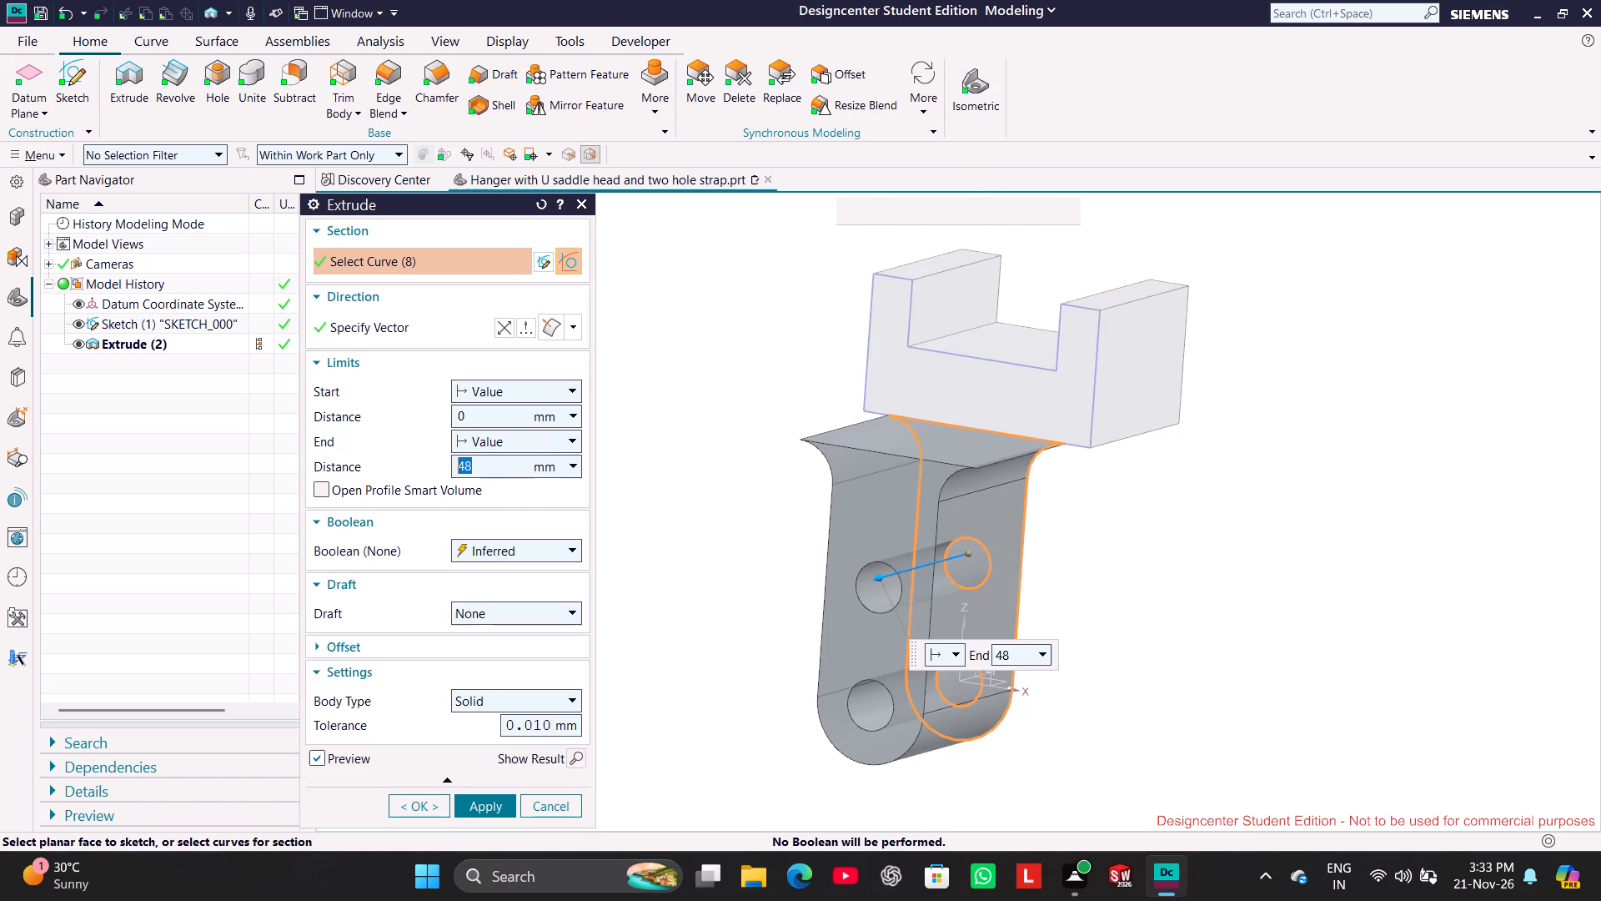
middle_drag(1112, 545, 1032, 481)
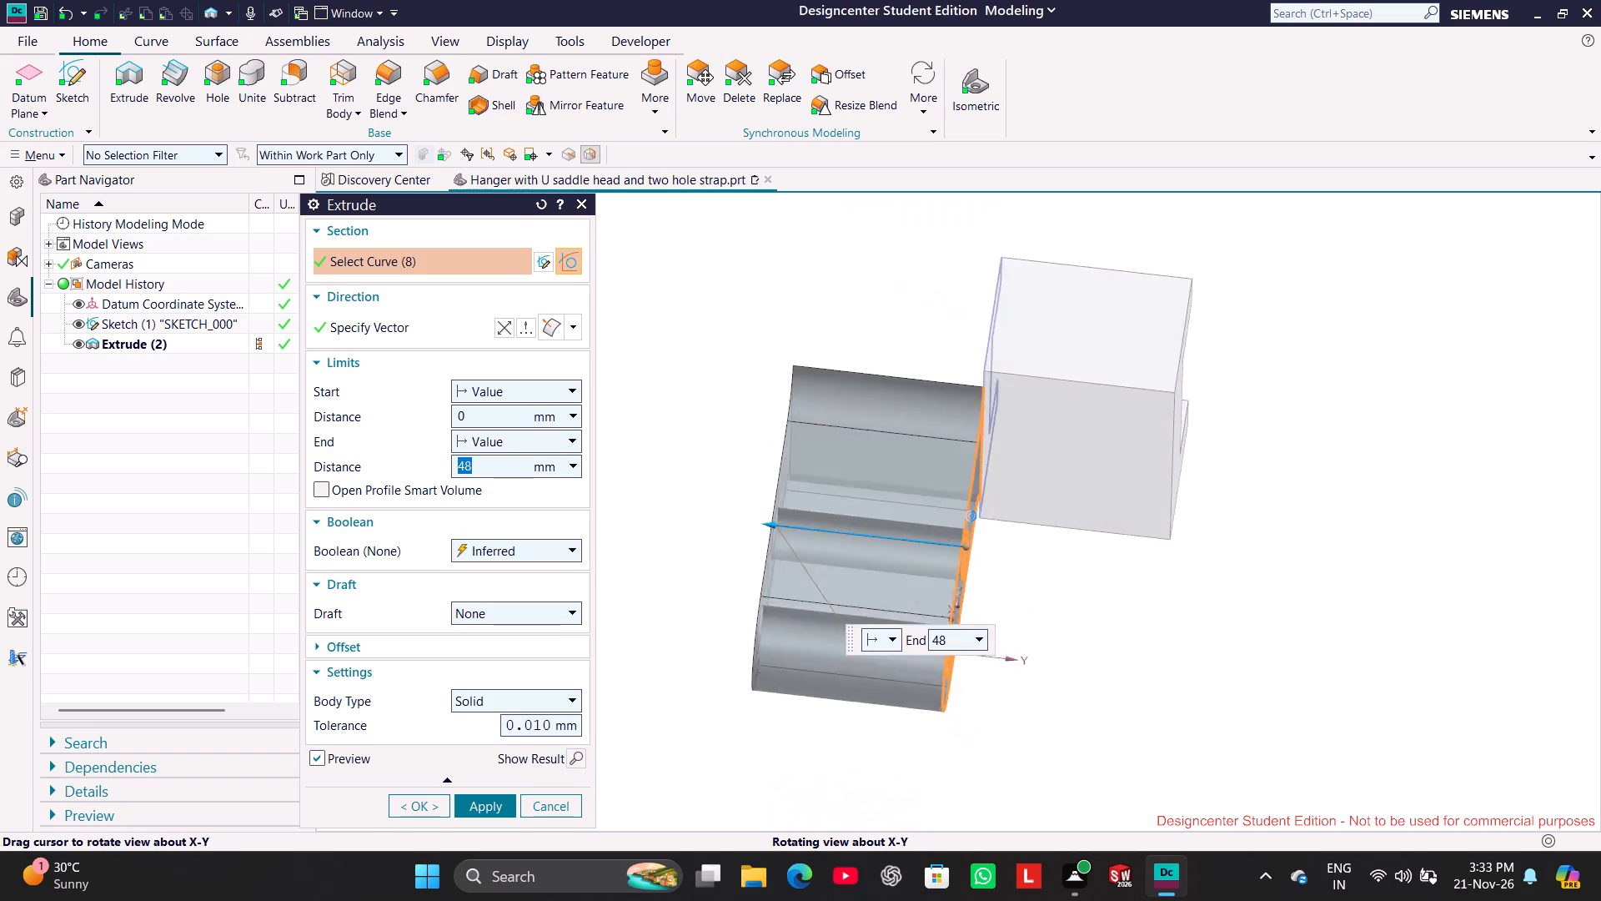
middle_drag(1032, 481, 1117, 523)
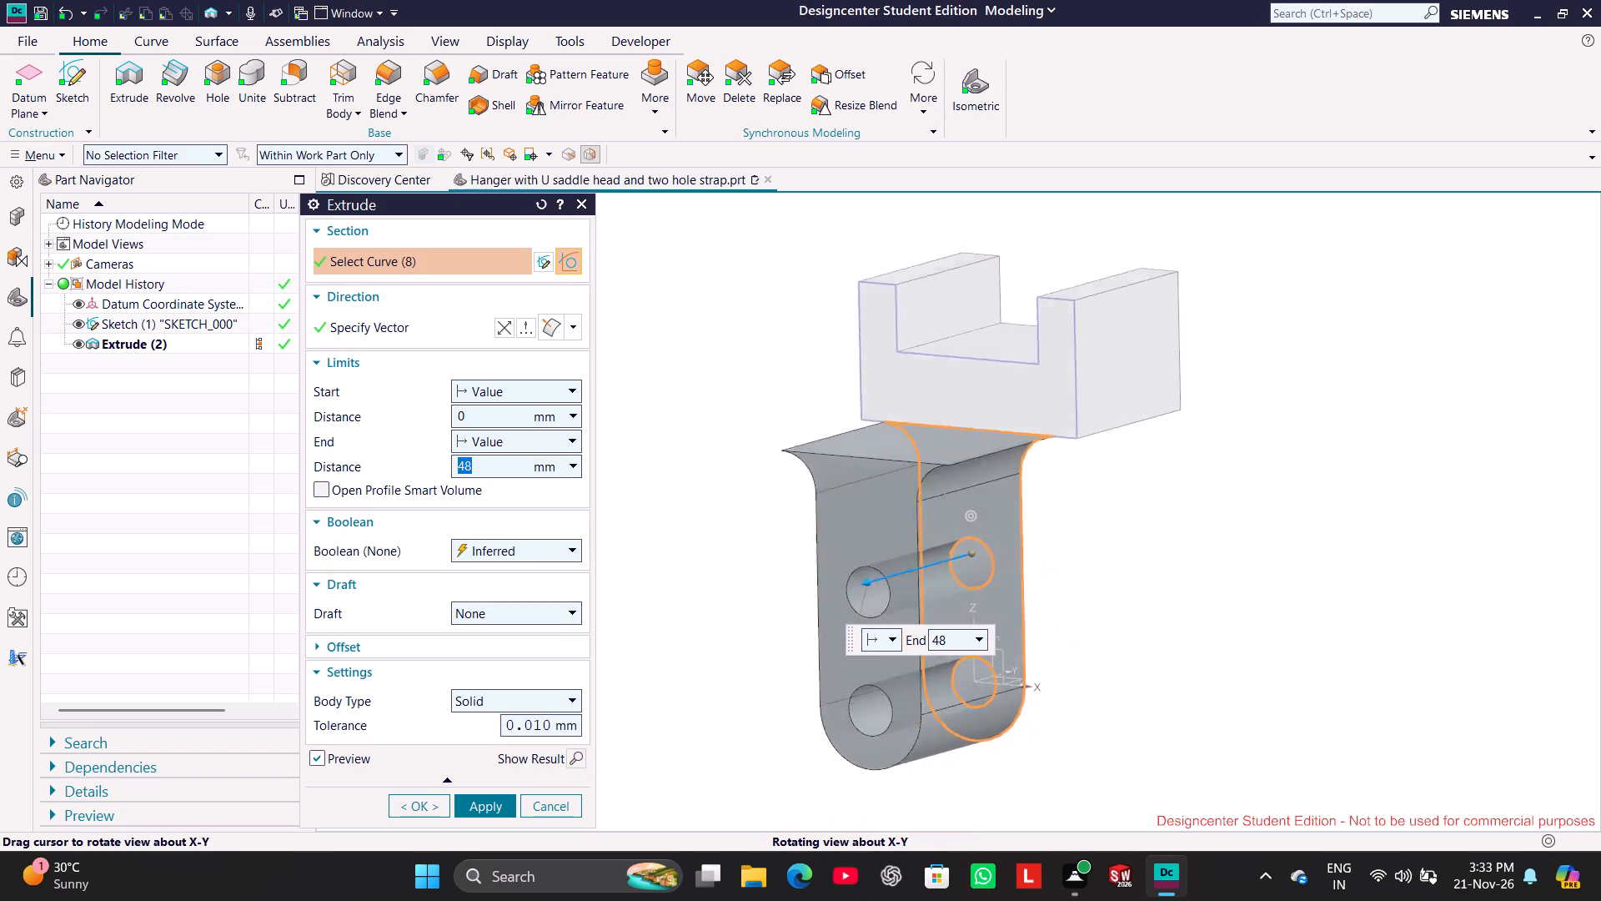
middle_drag(1117, 523, 1096, 527)
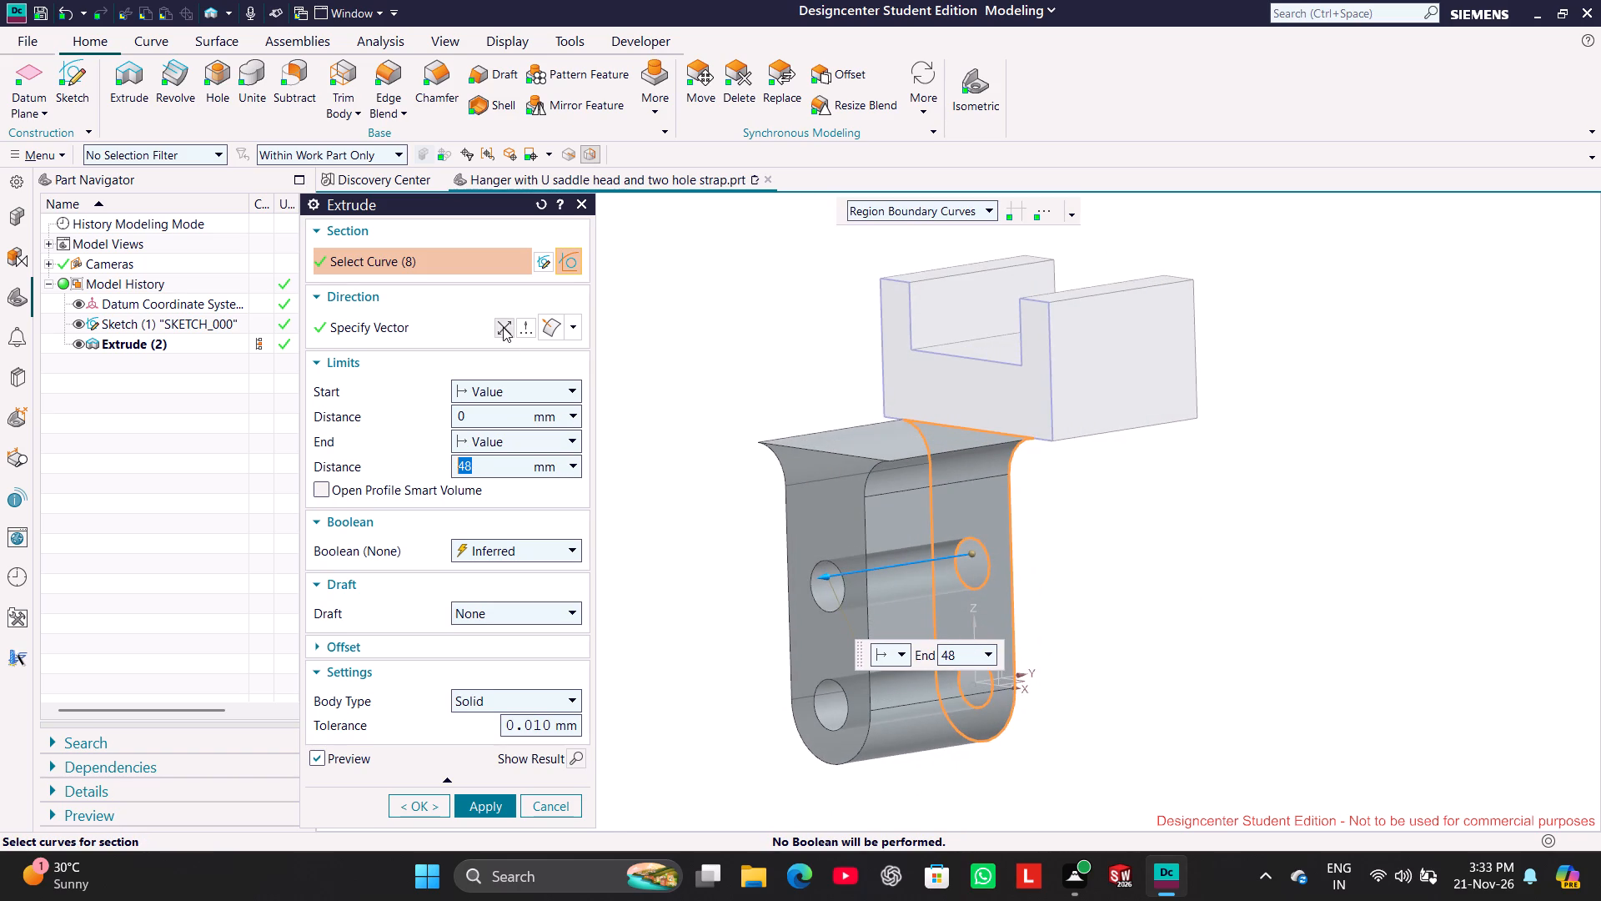
click(503, 327)
Set the strap extrusion's end distance to 11 mm, apply it united with the saddle head, and close Extrude.
click(501, 459)
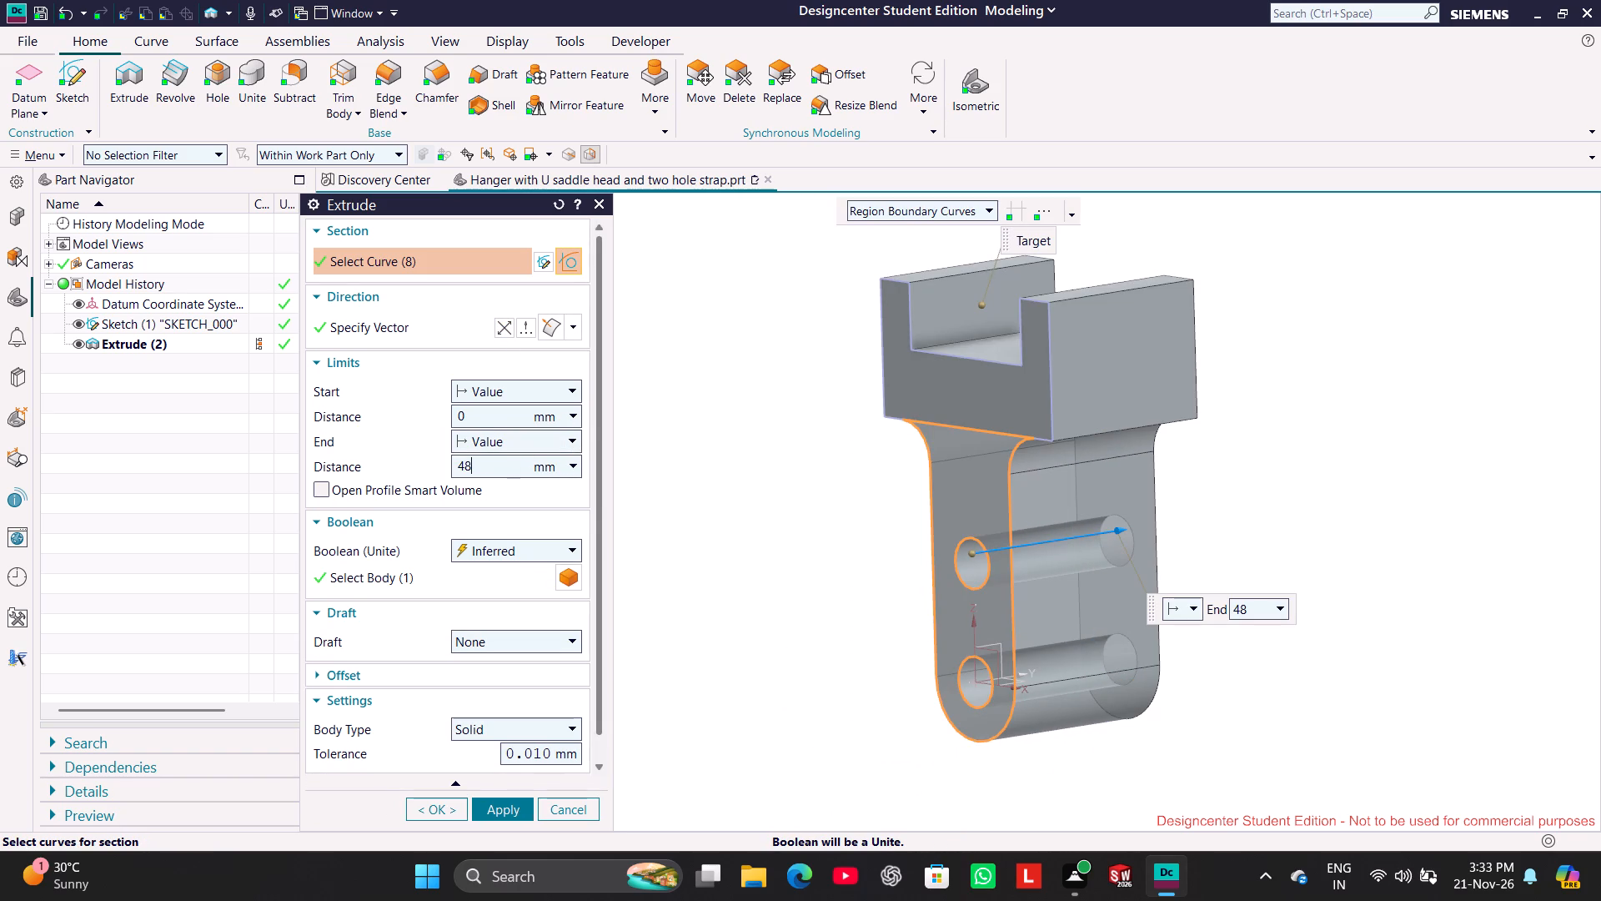
double_click(500, 461)
text(11)
key(Return)
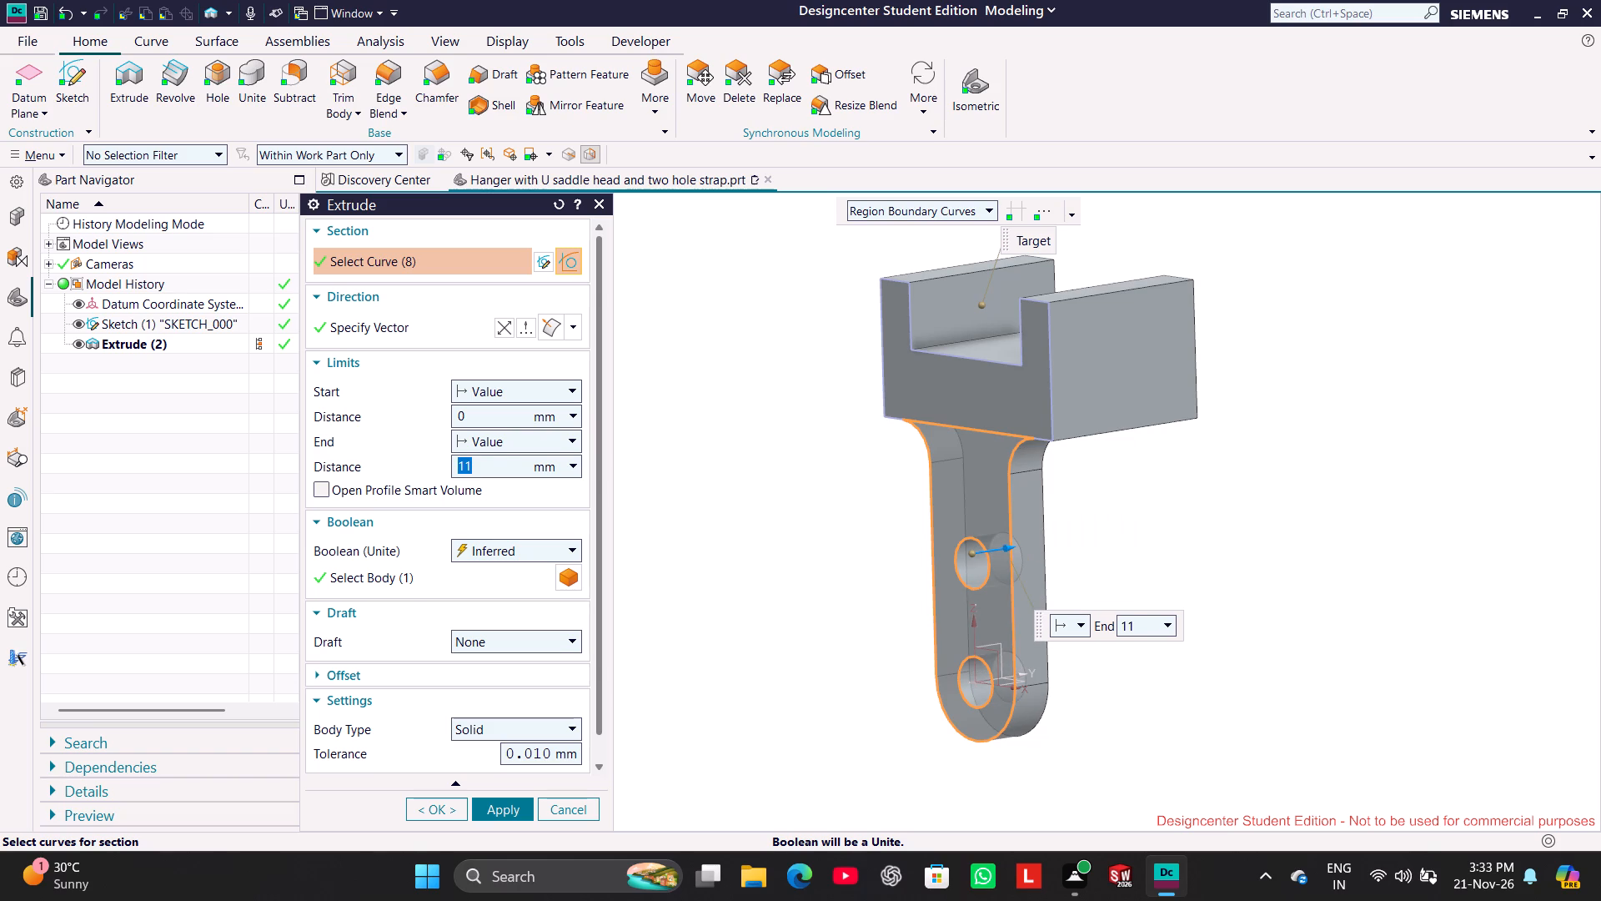
click(489, 807)
click(585, 813)
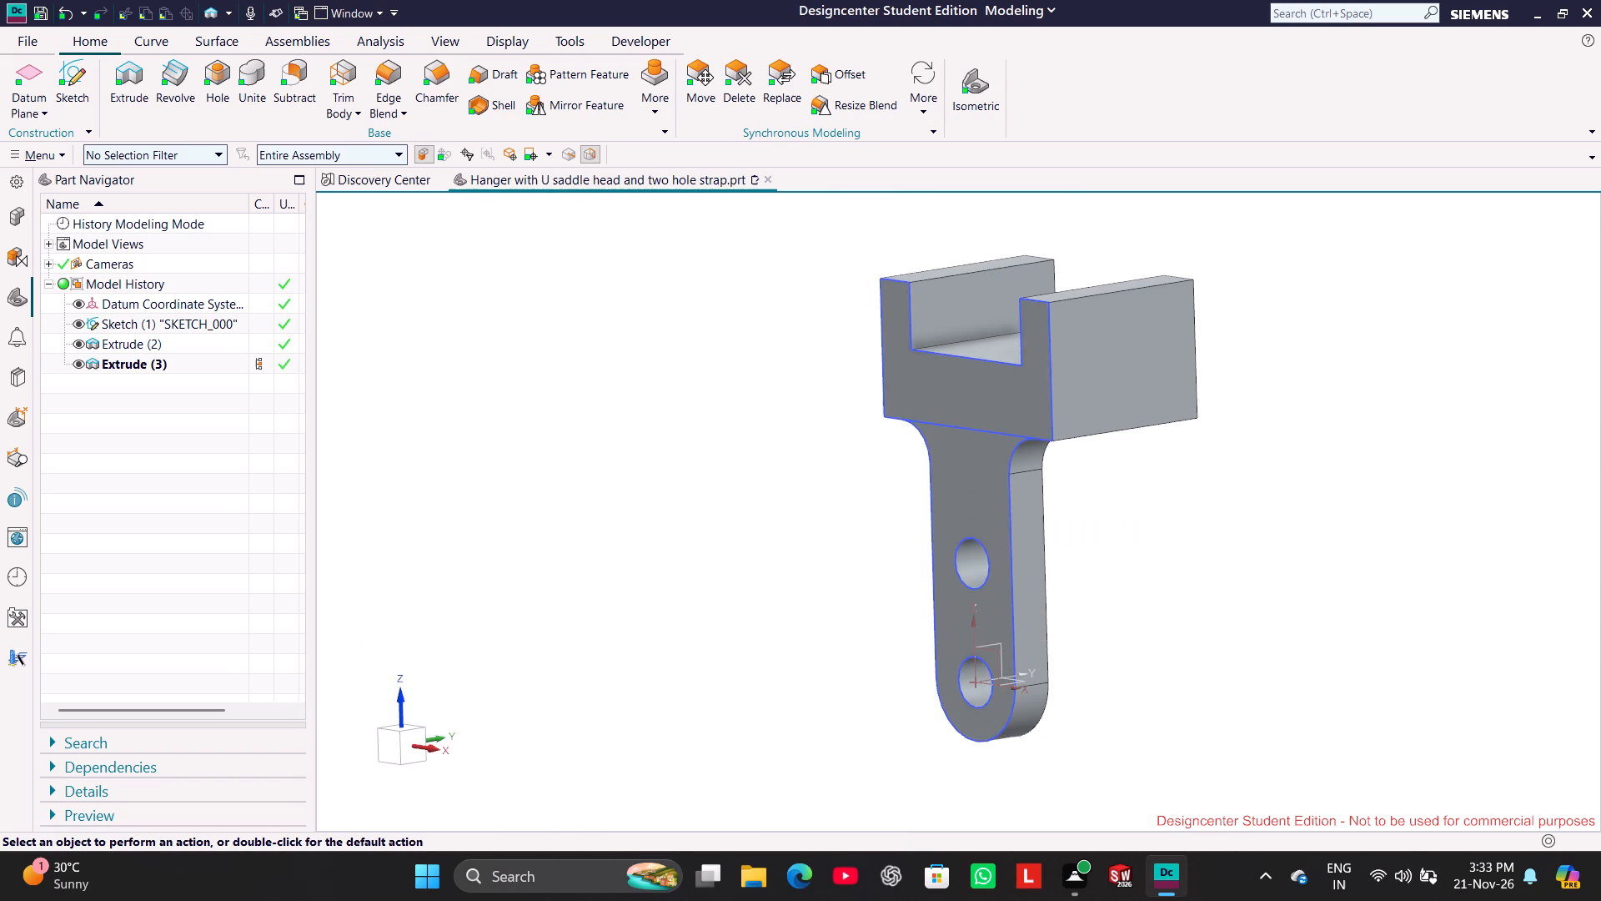
Hide the profile sketch and the datum coordinate system so only the solid hanger is displayed.
click(725, 493)
click(79, 320)
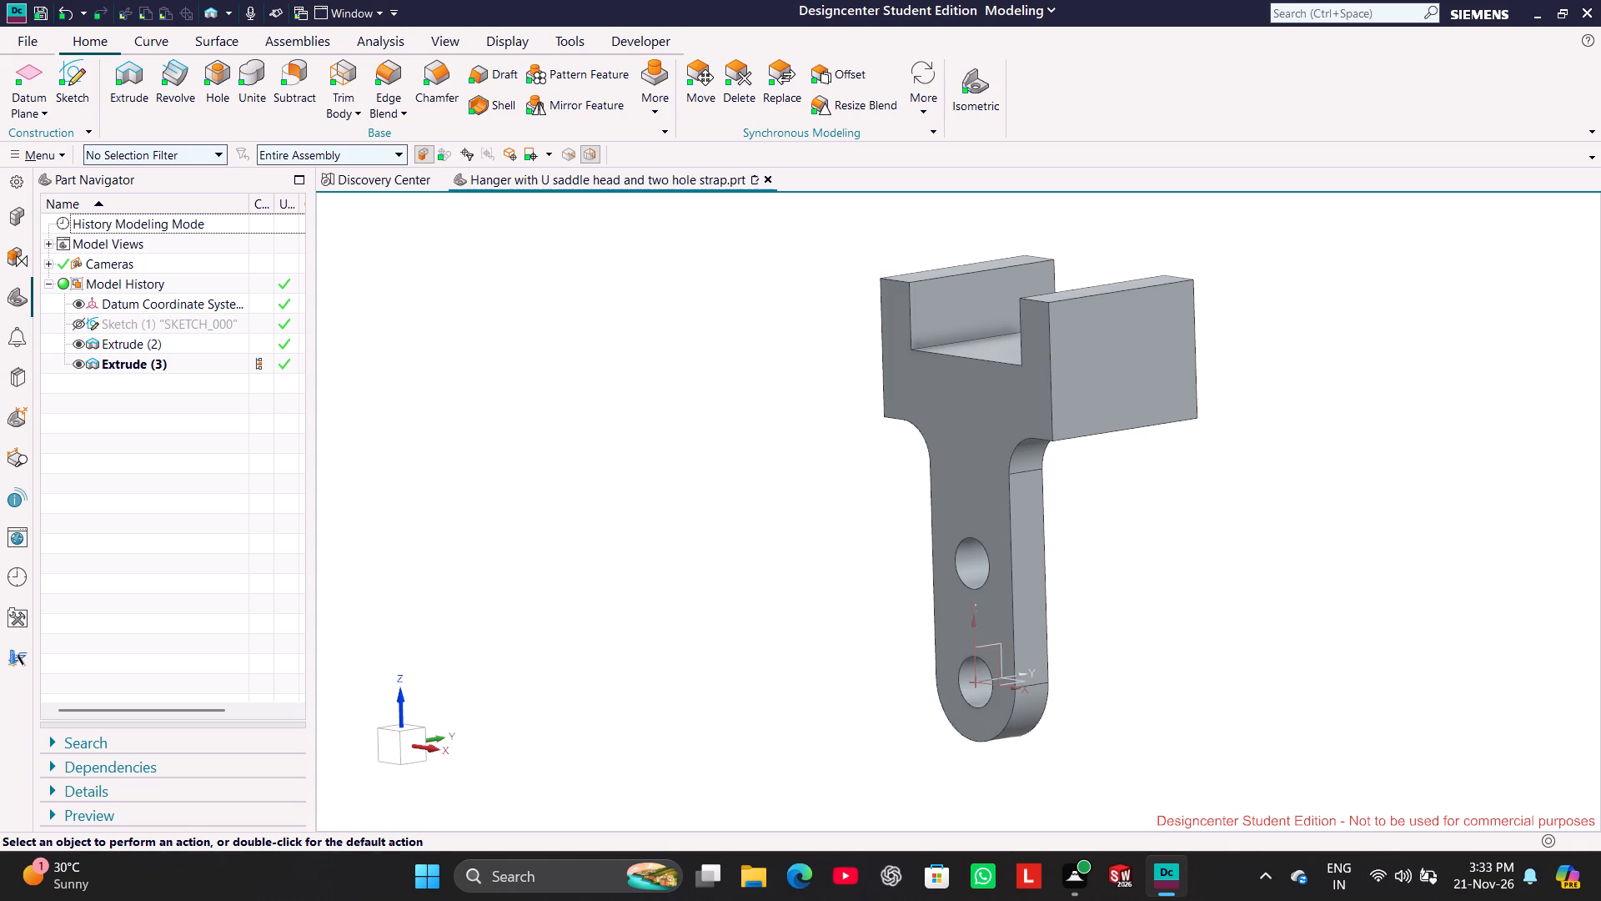
click(616, 339)
click(988, 81)
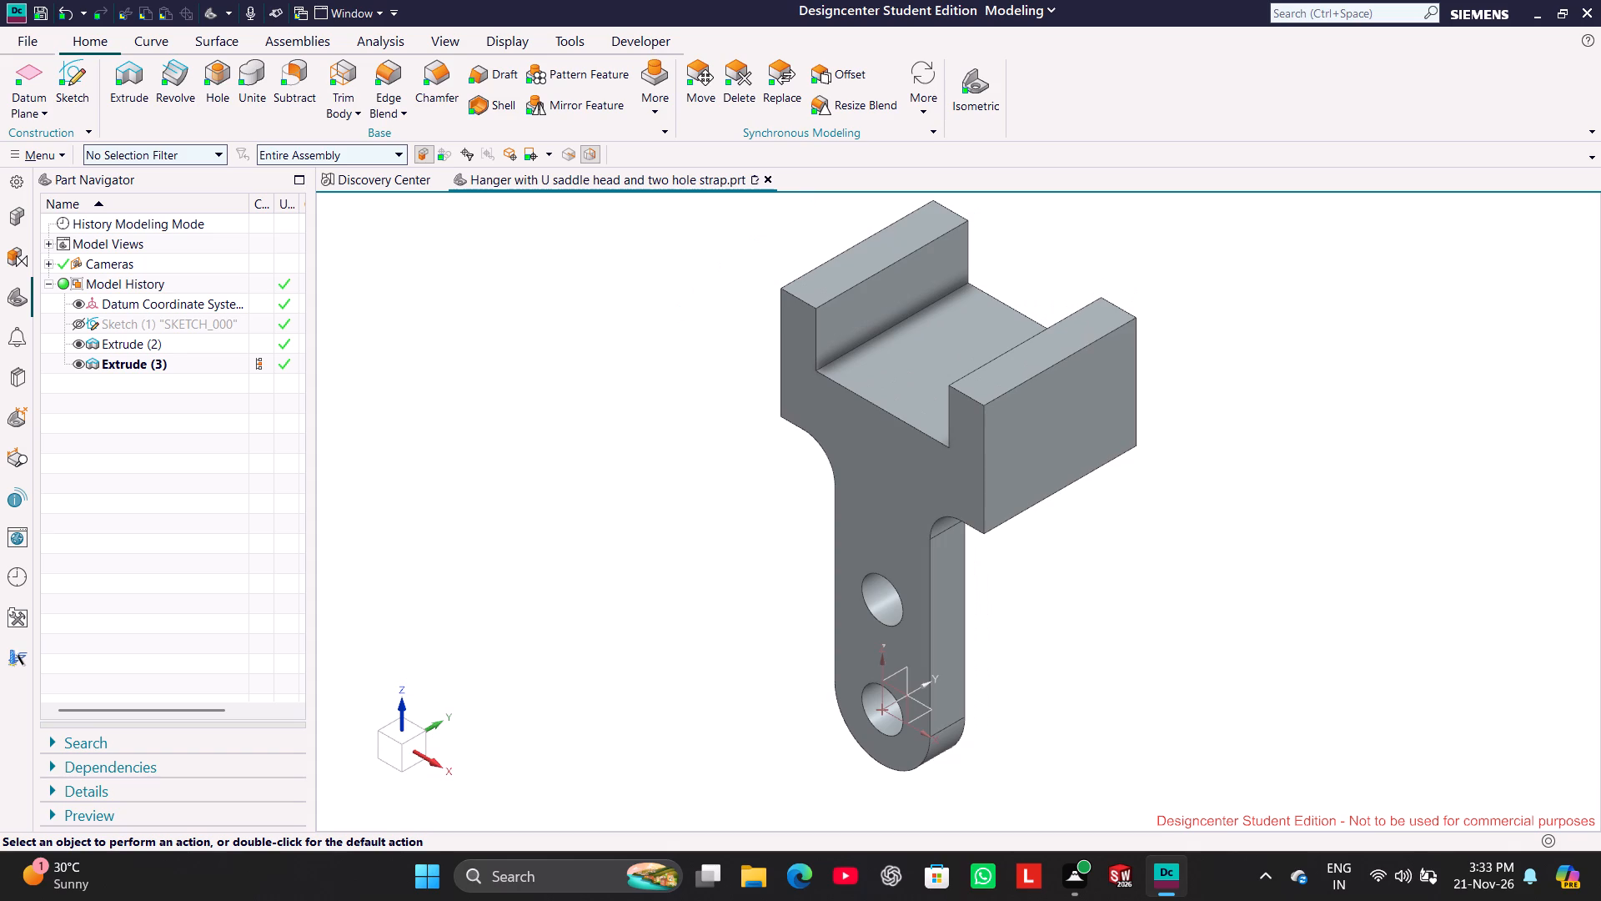
click(82, 304)
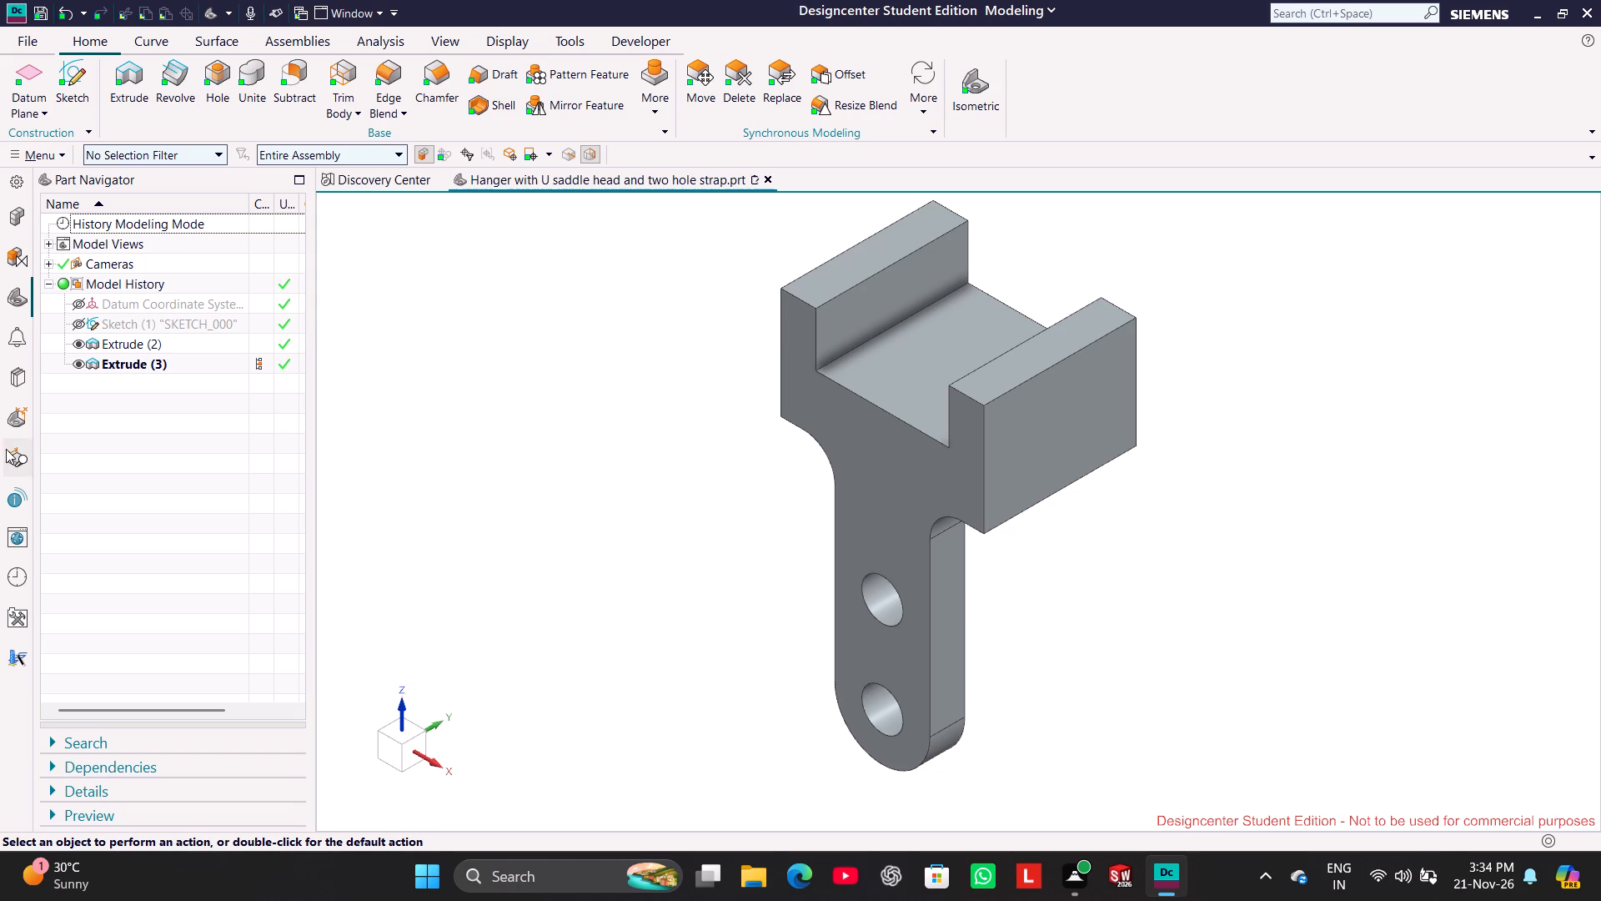
Examine the hanger from the top, side and front, and return to the isometric view.
click(402, 742)
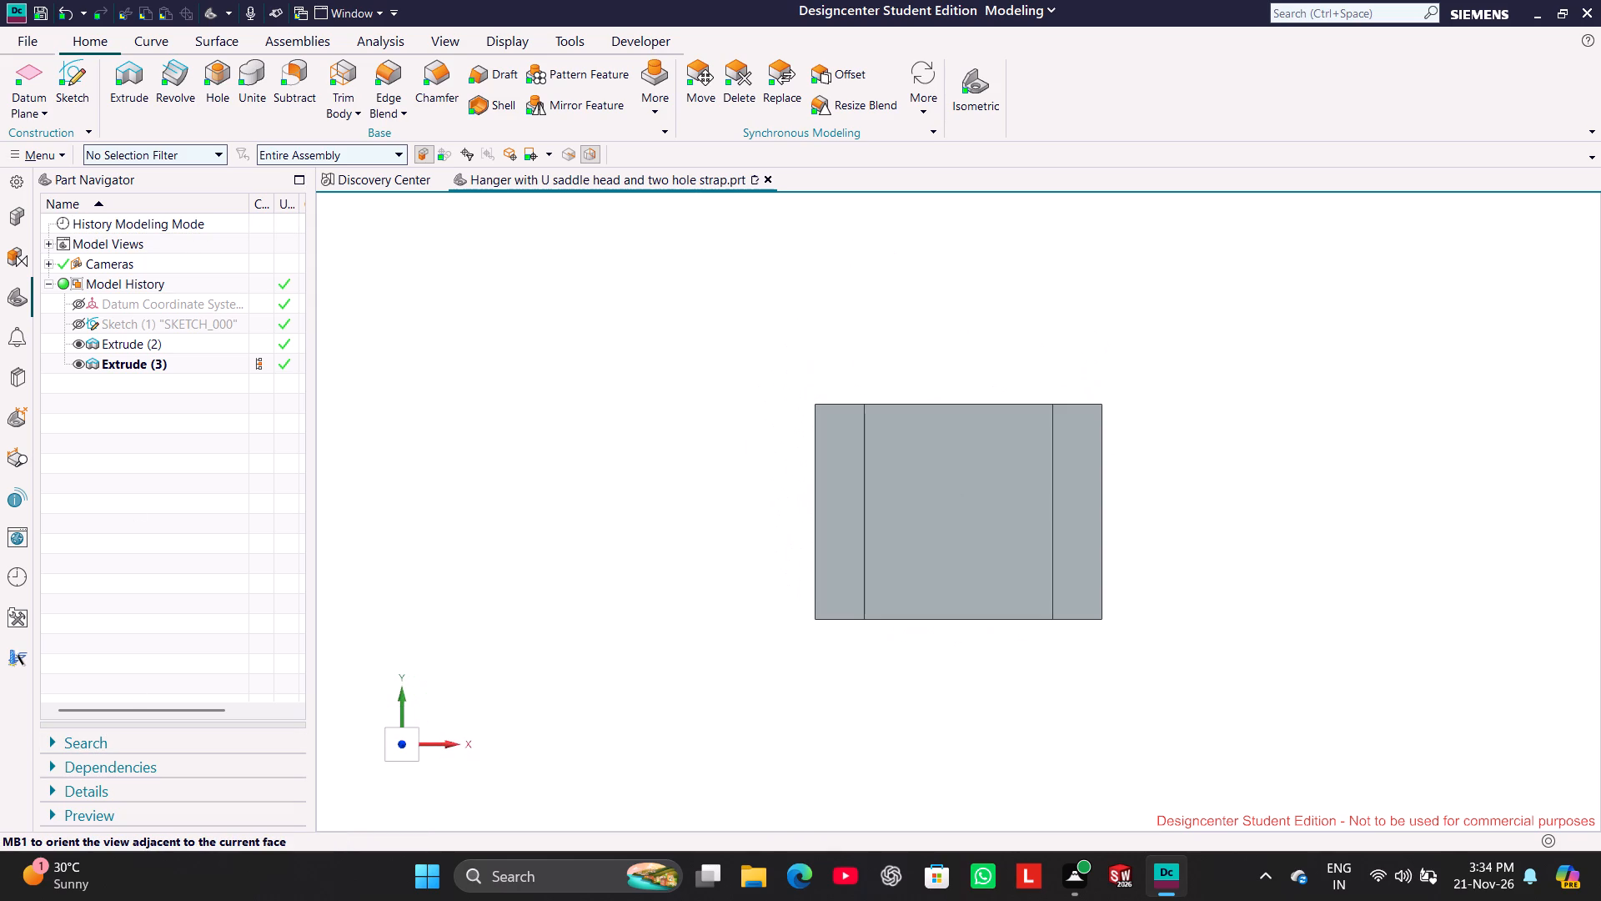
middle_drag(520, 732, 493, 740)
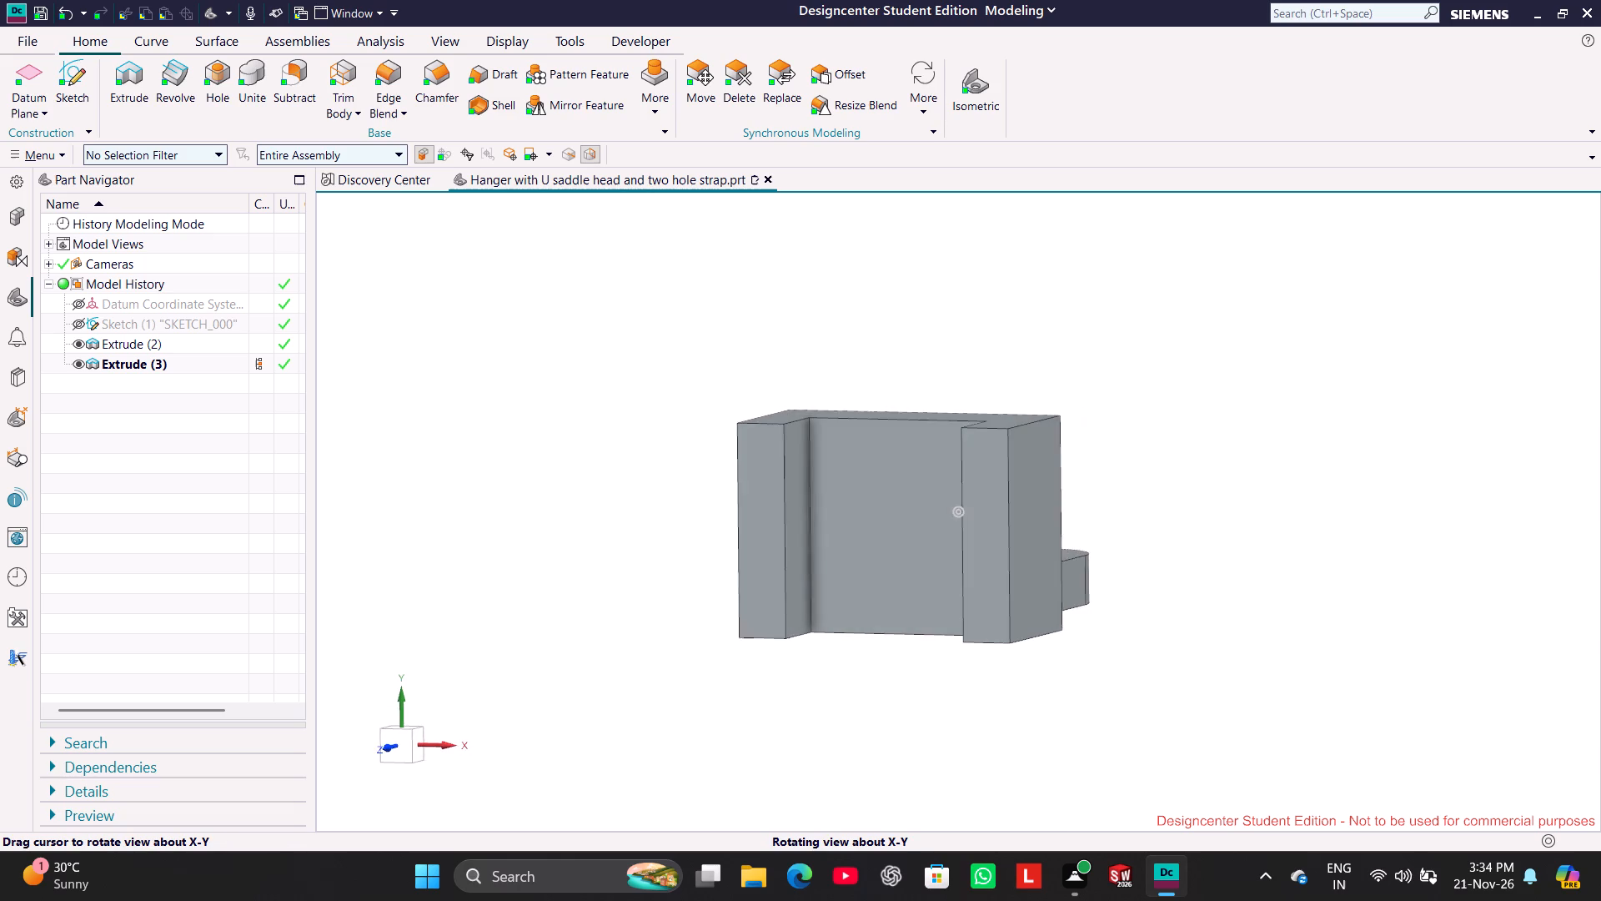
middle_drag(493, 740, 459, 744)
click(410, 742)
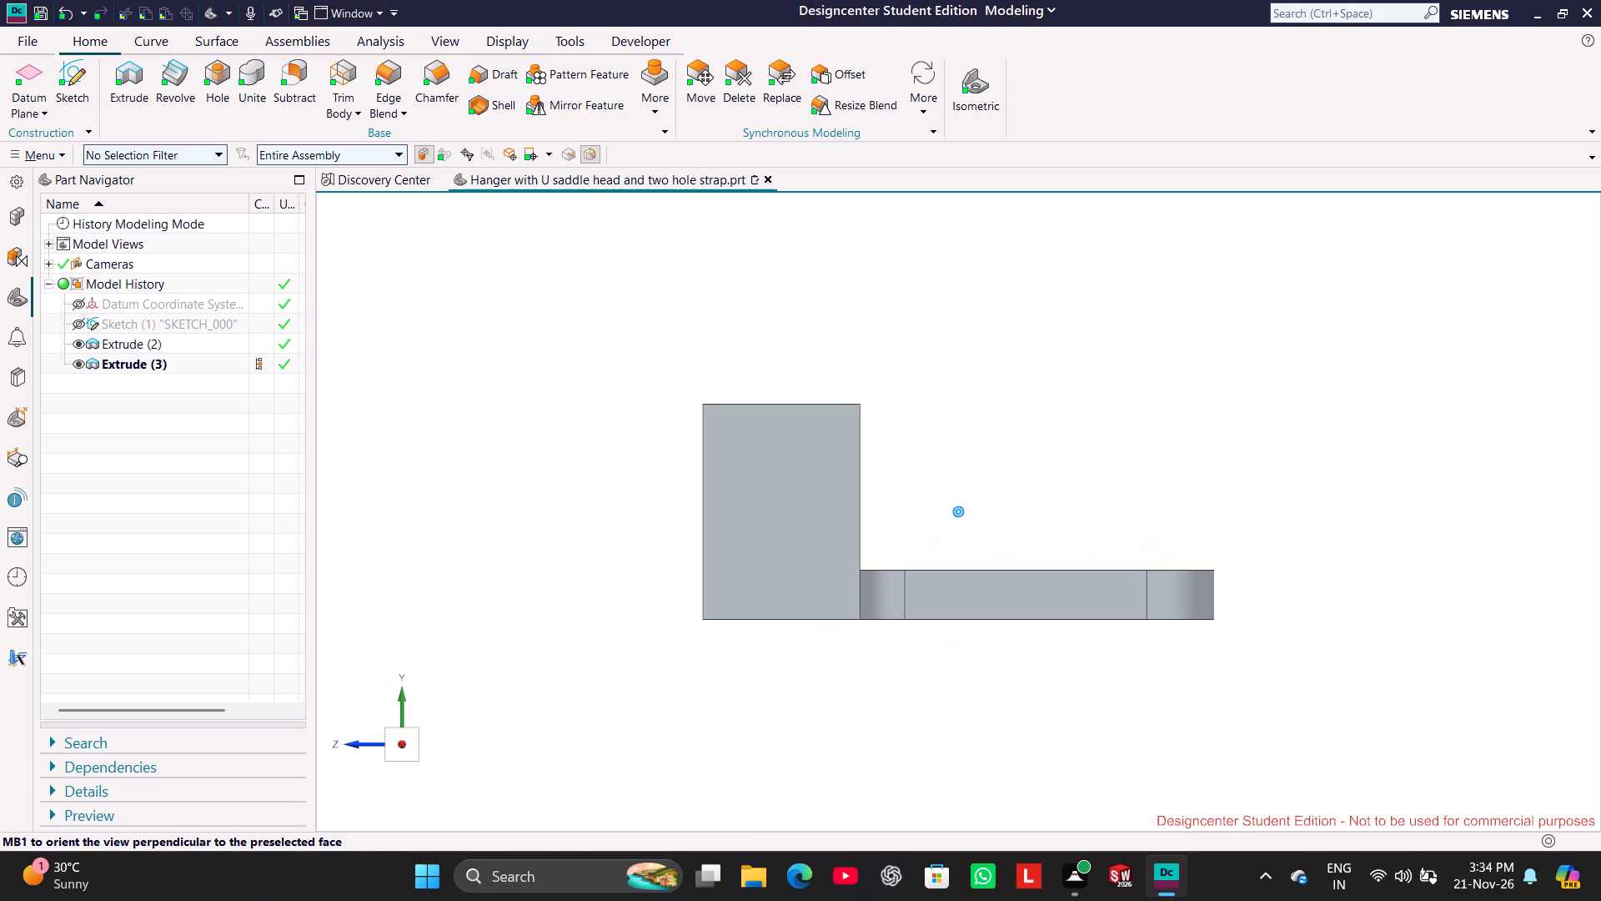
middle_drag(410, 740, 369, 677)
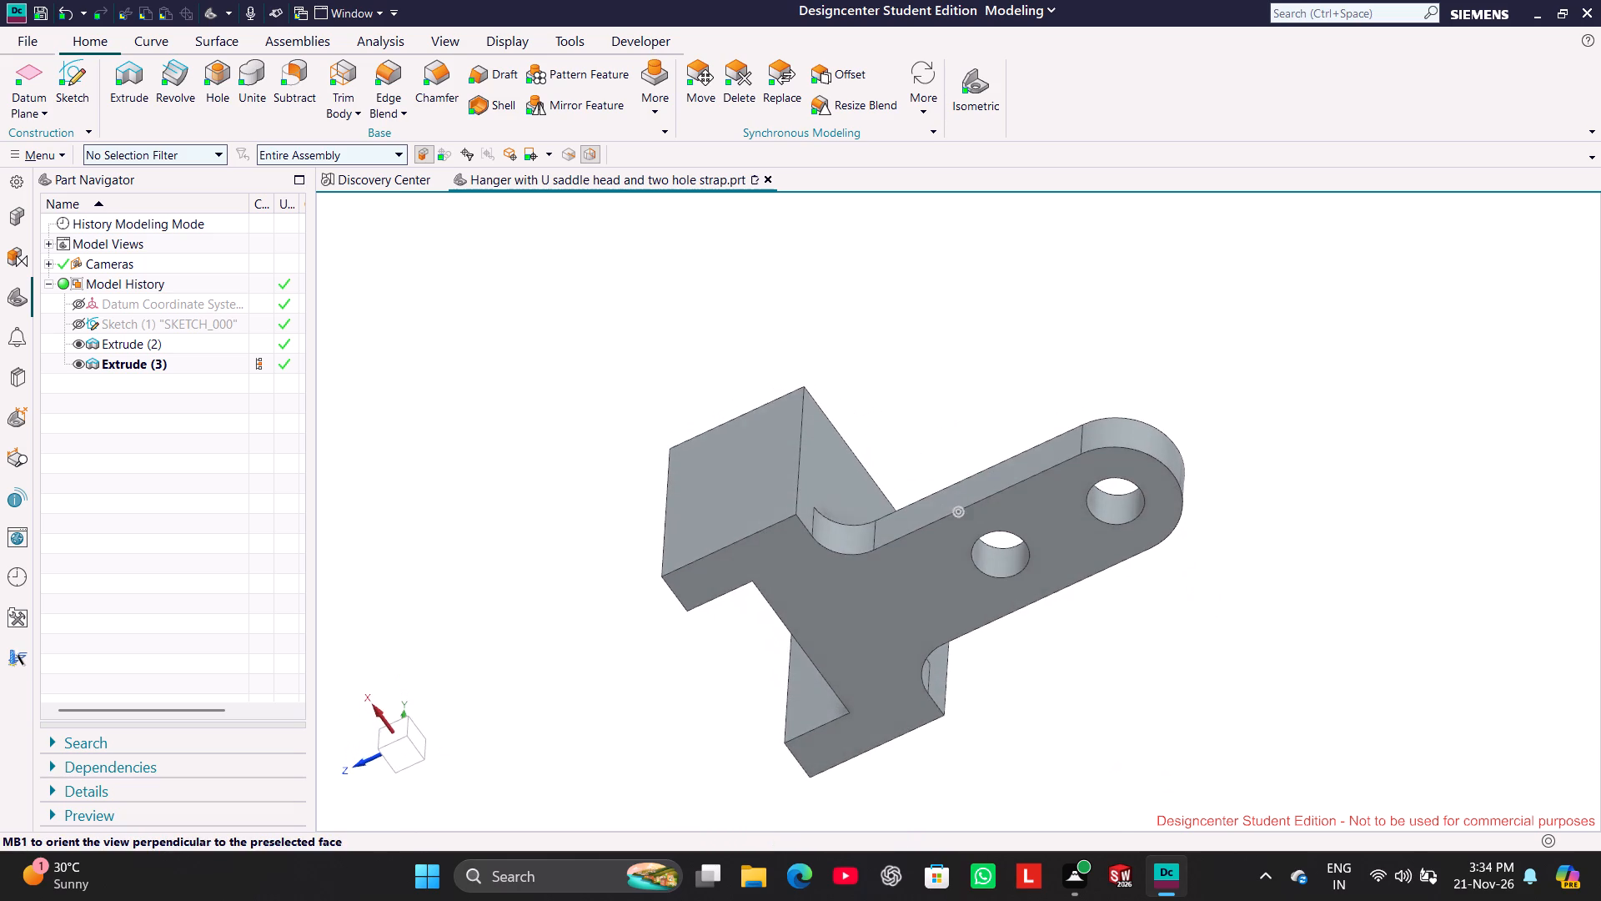
middle_drag(371, 690, 445, 637)
middle_drag(448, 633, 321, 573)
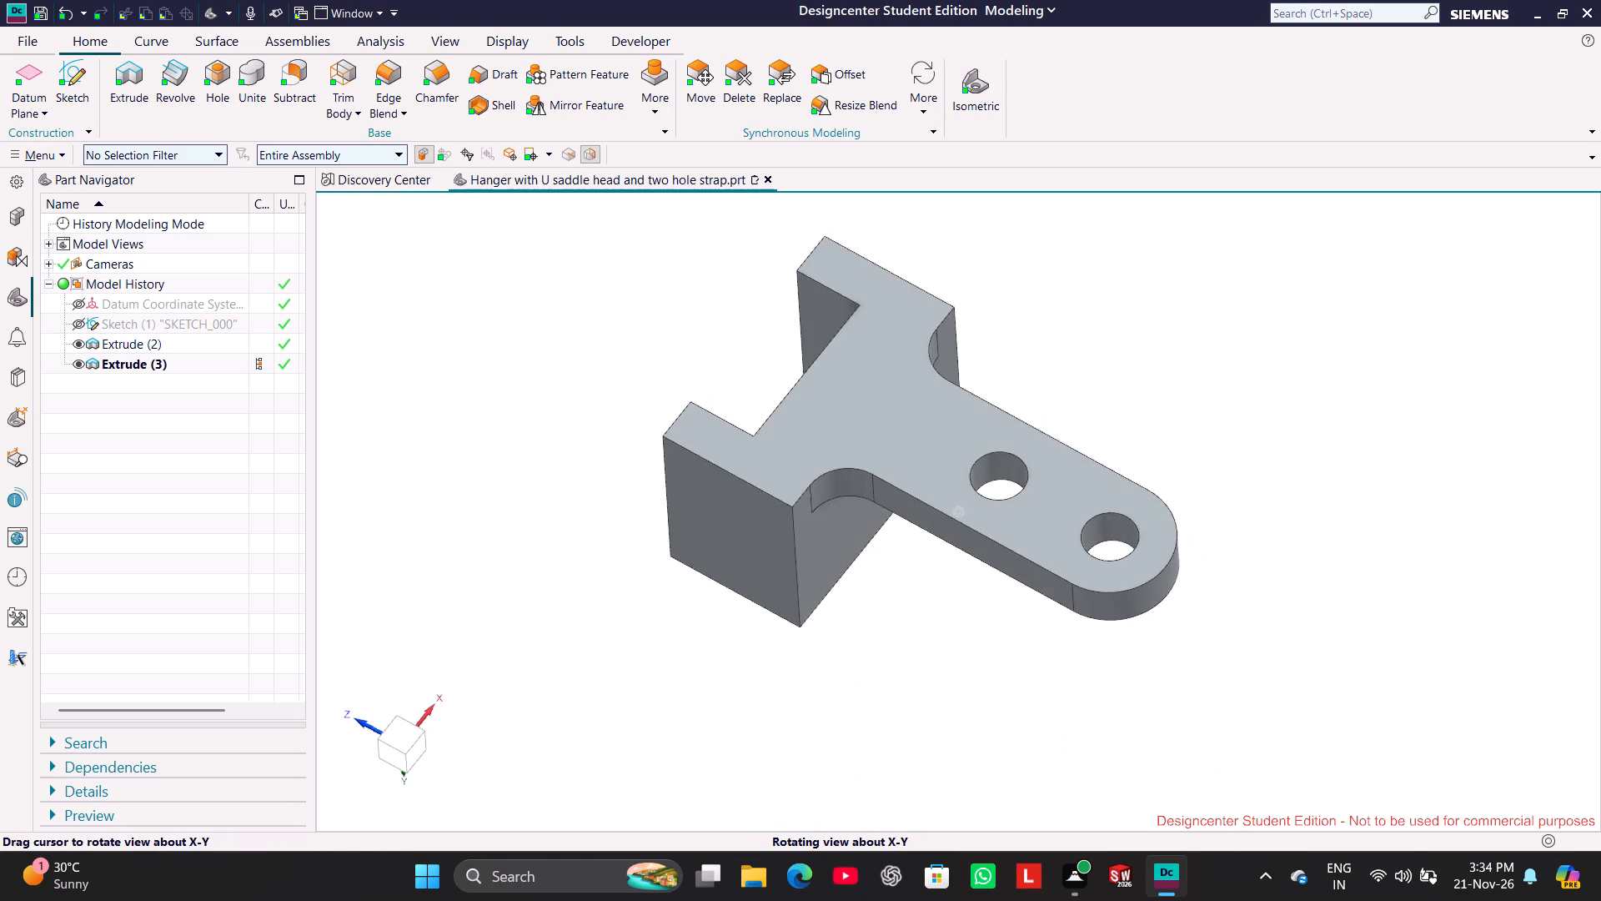
middle_drag(321, 573, 227, 654)
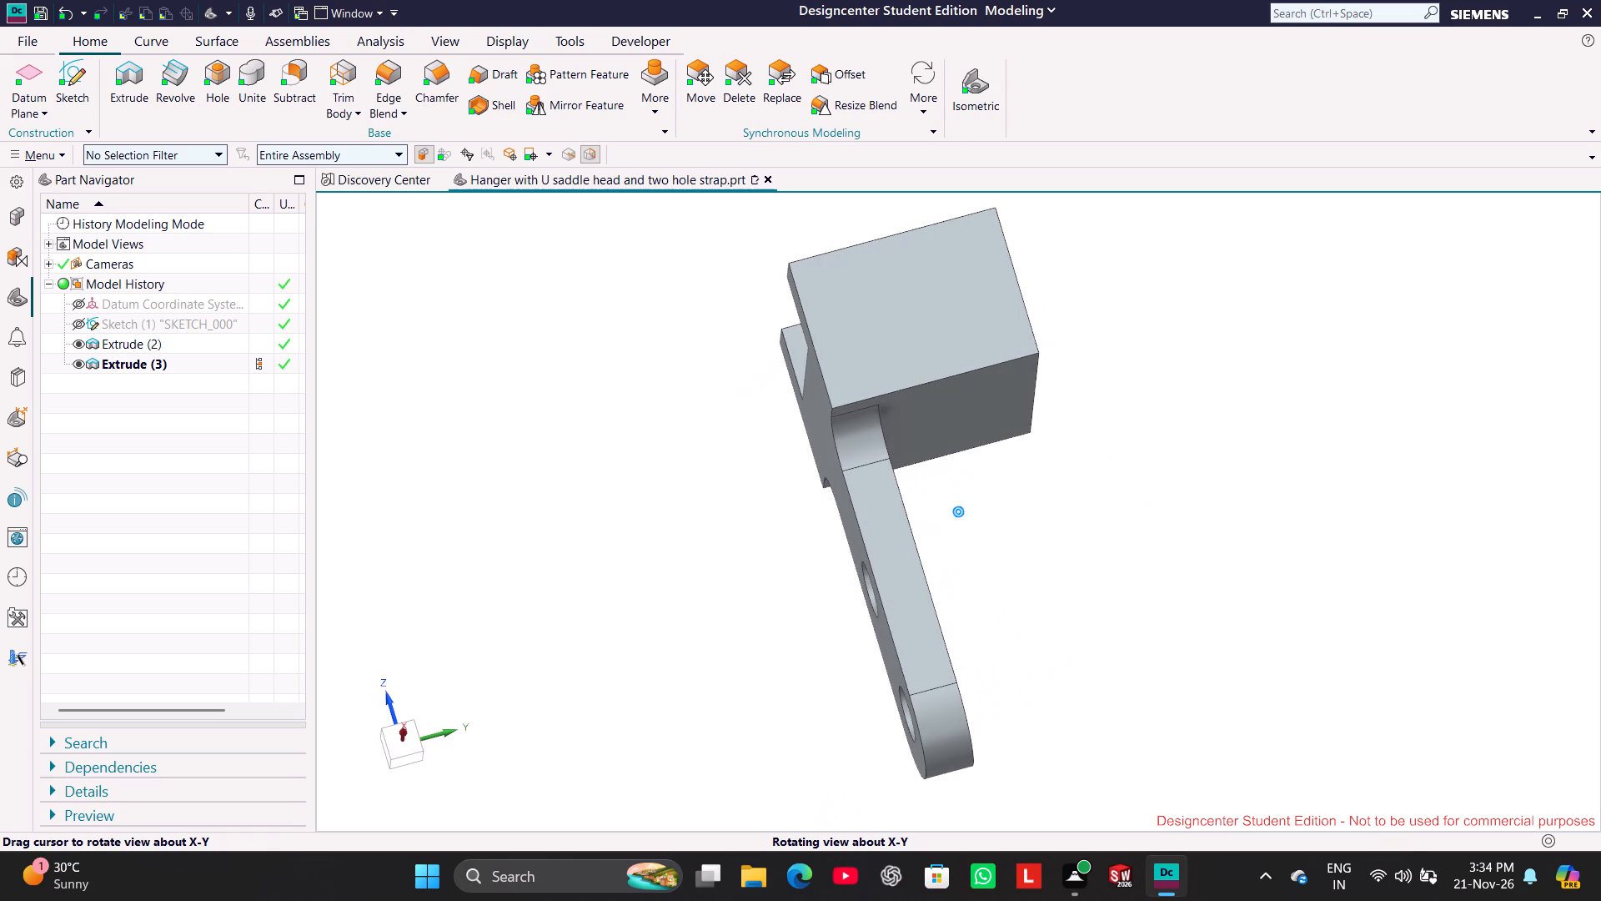
middle_drag(227, 654, 226, 662)
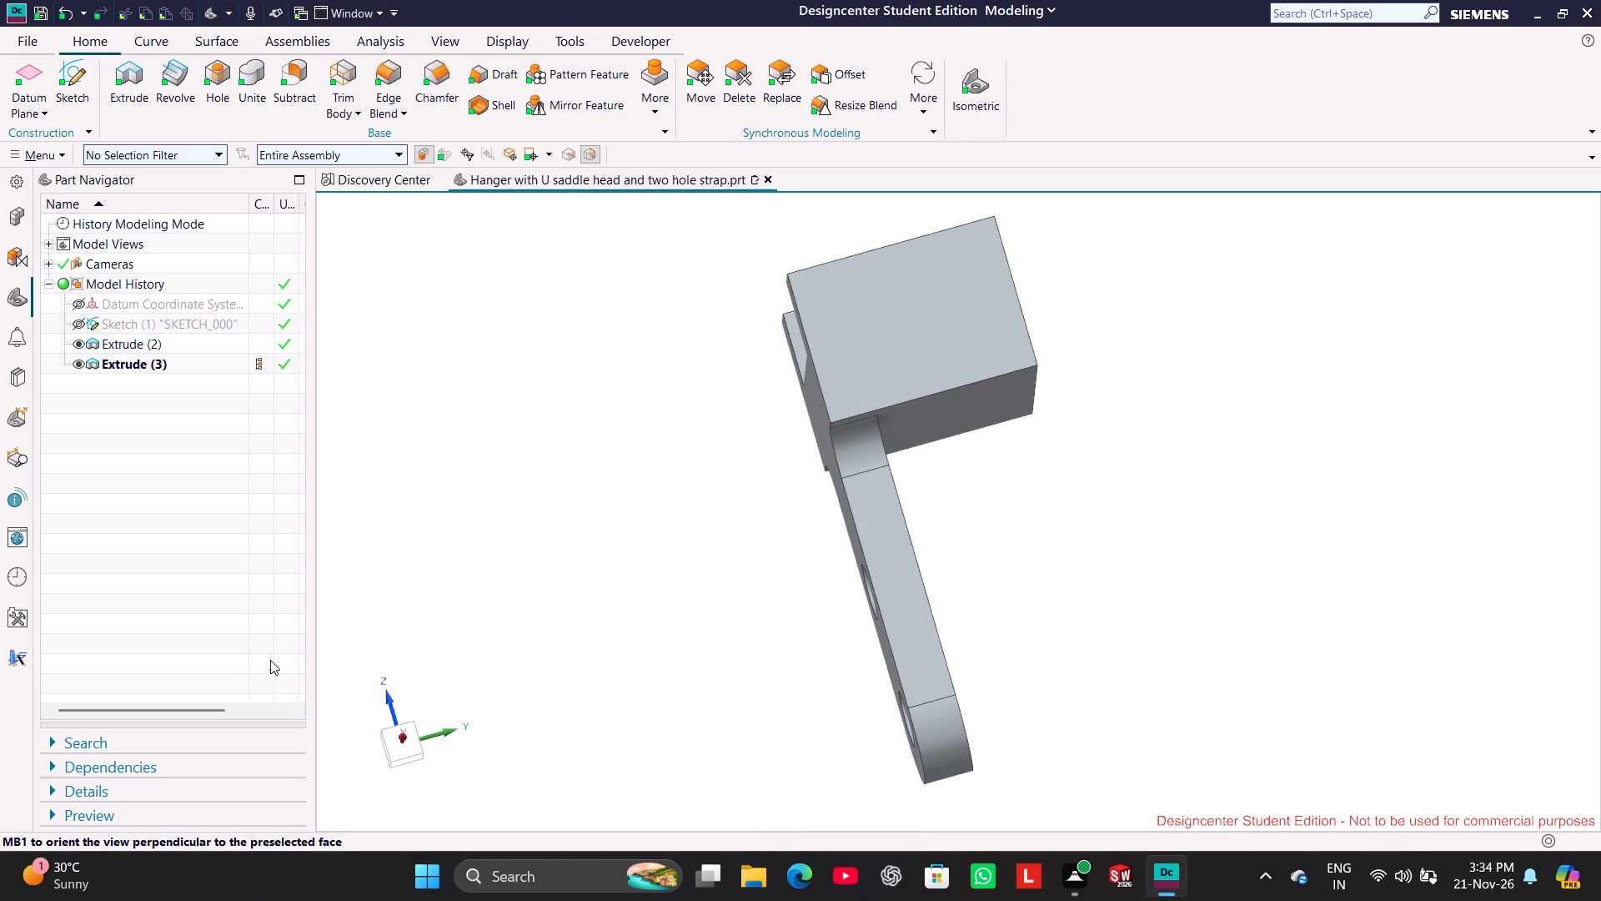
click(406, 761)
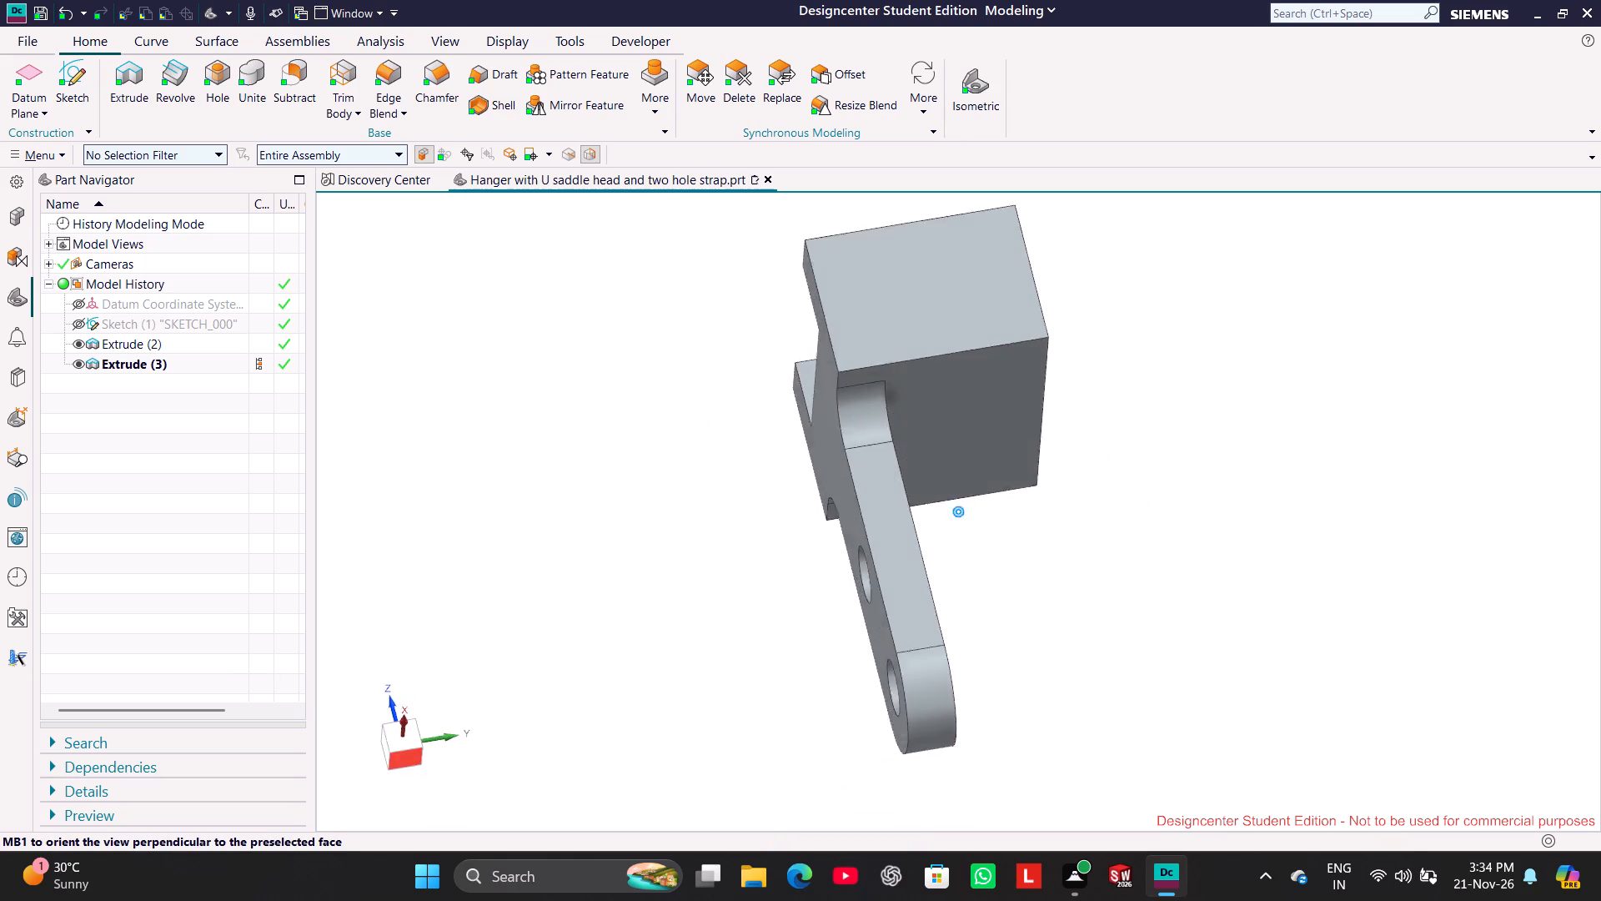
middle_drag(462, 673, 461, 751)
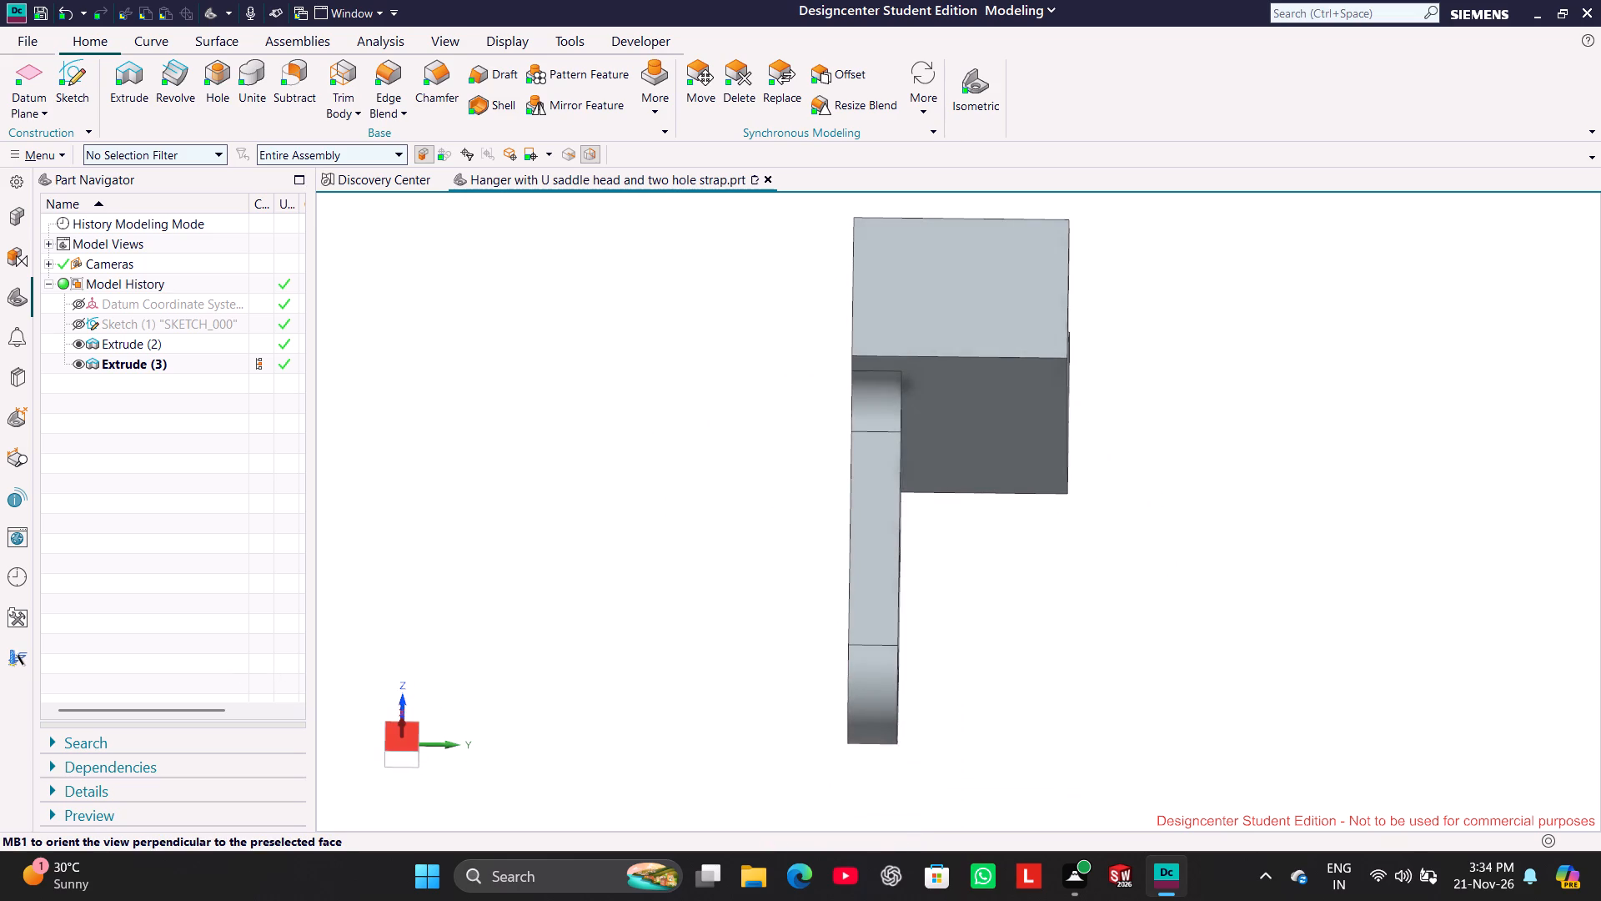
click(408, 745)
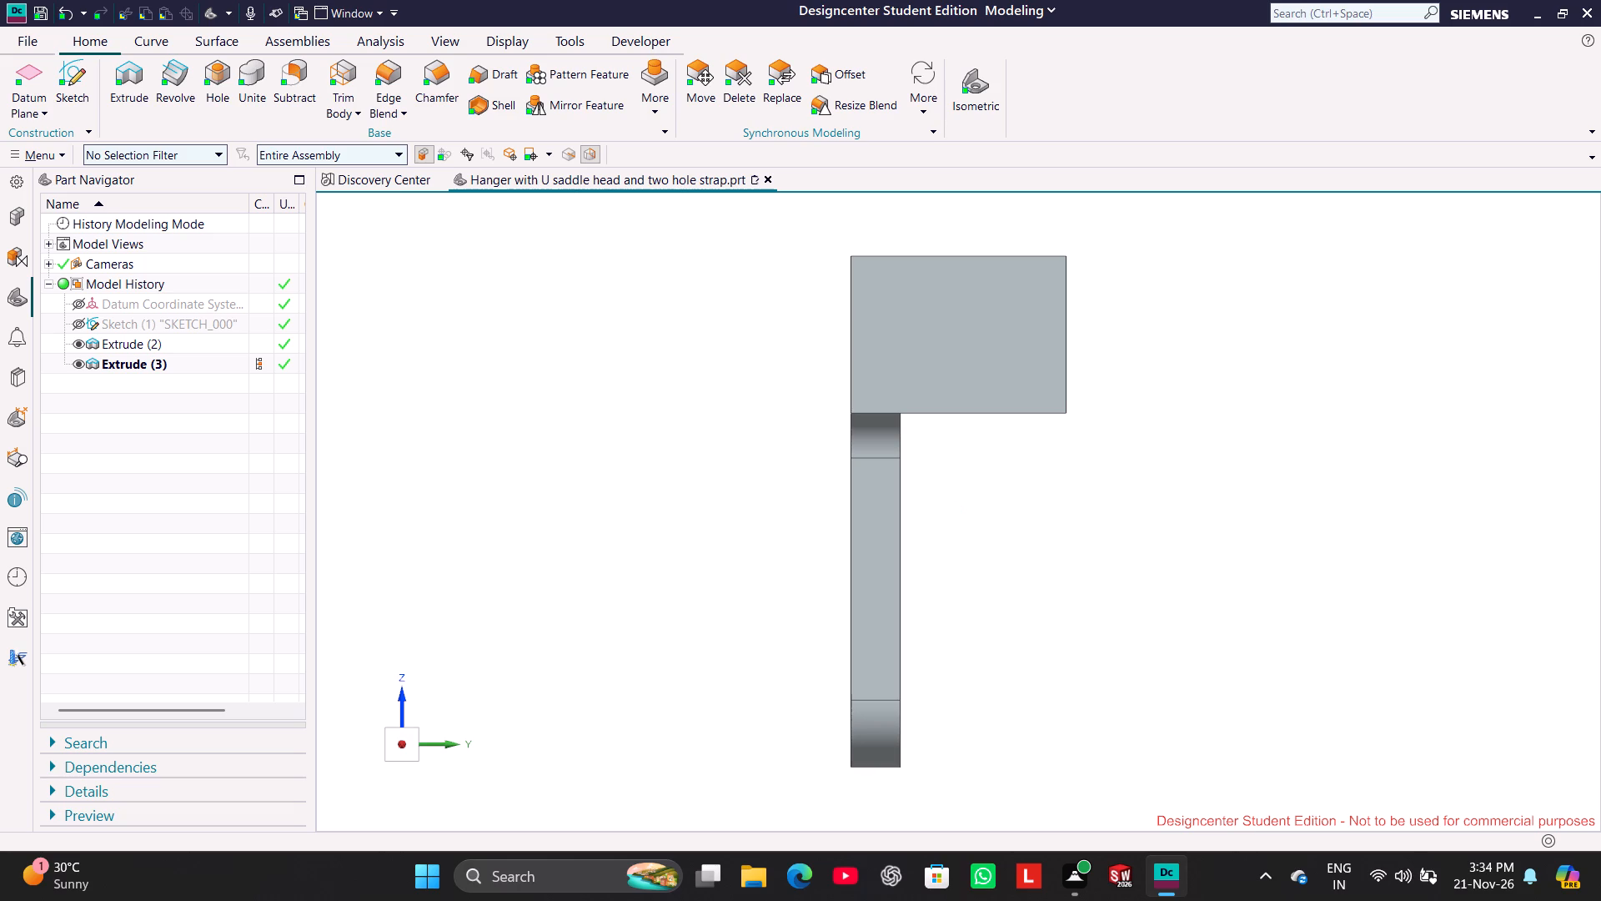
middle_drag(488, 690, 561, 686)
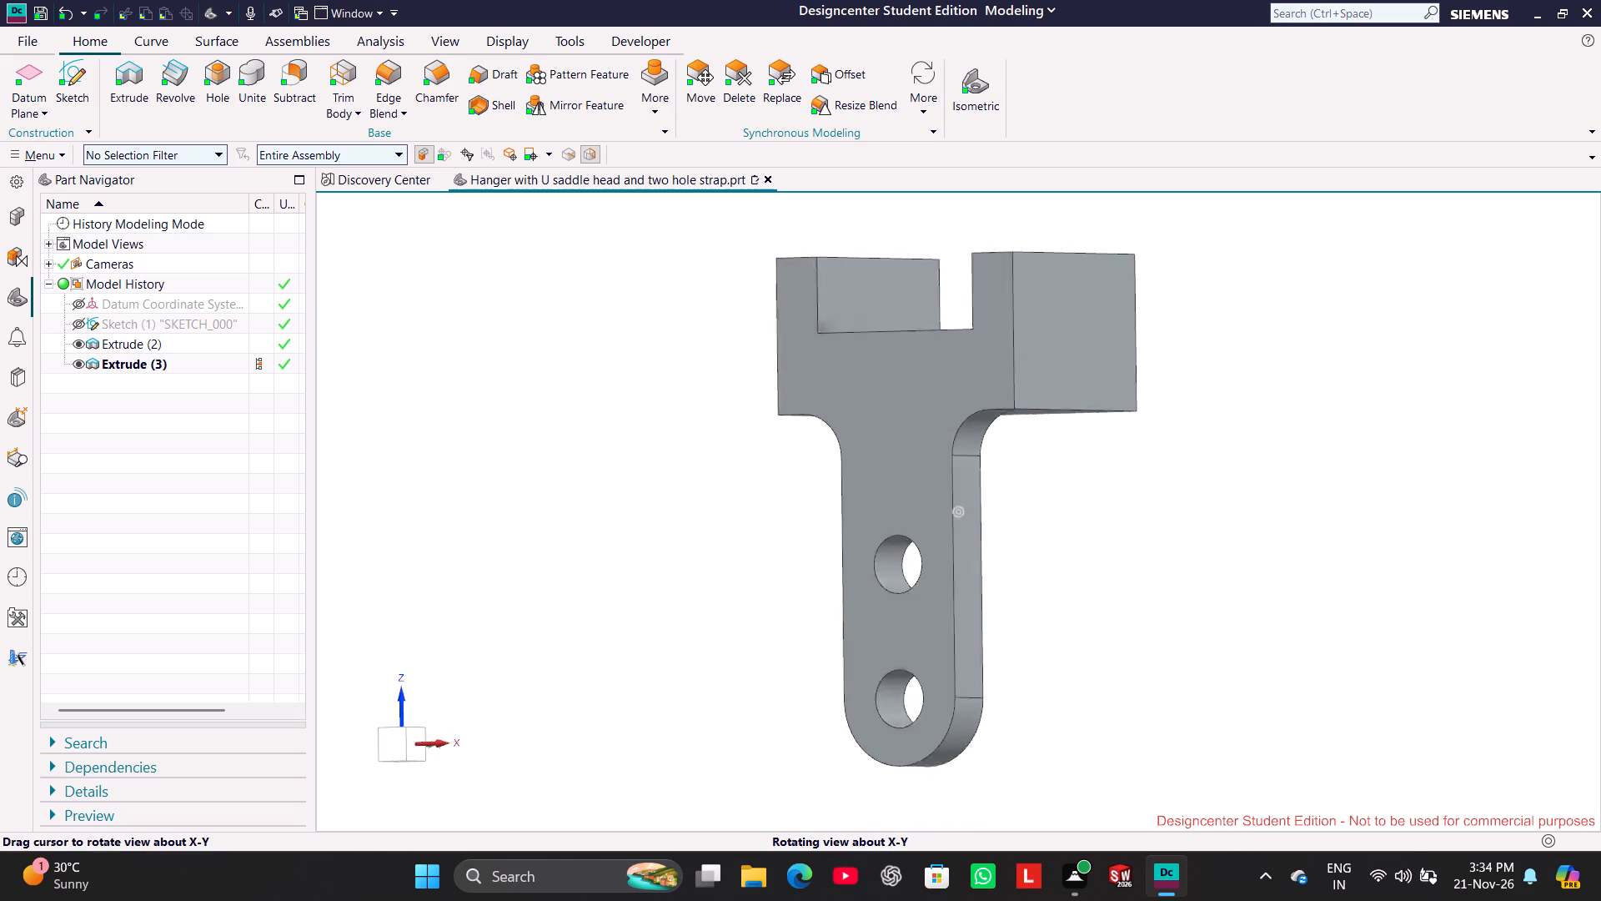
middle_drag(561, 686, 582, 684)
click(399, 748)
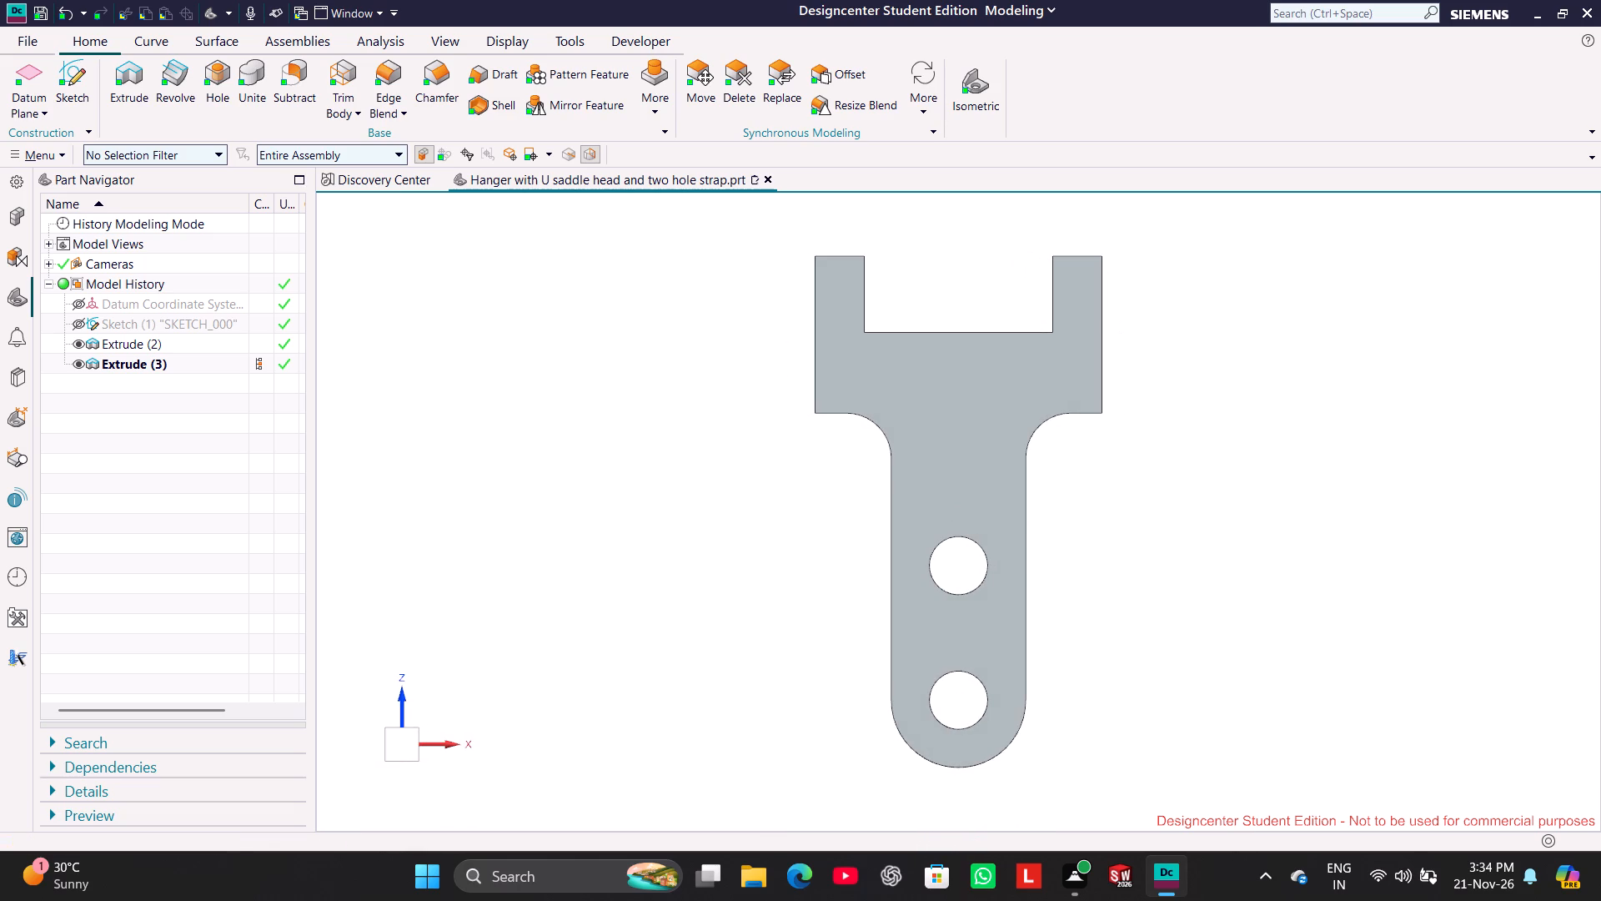
click(984, 113)
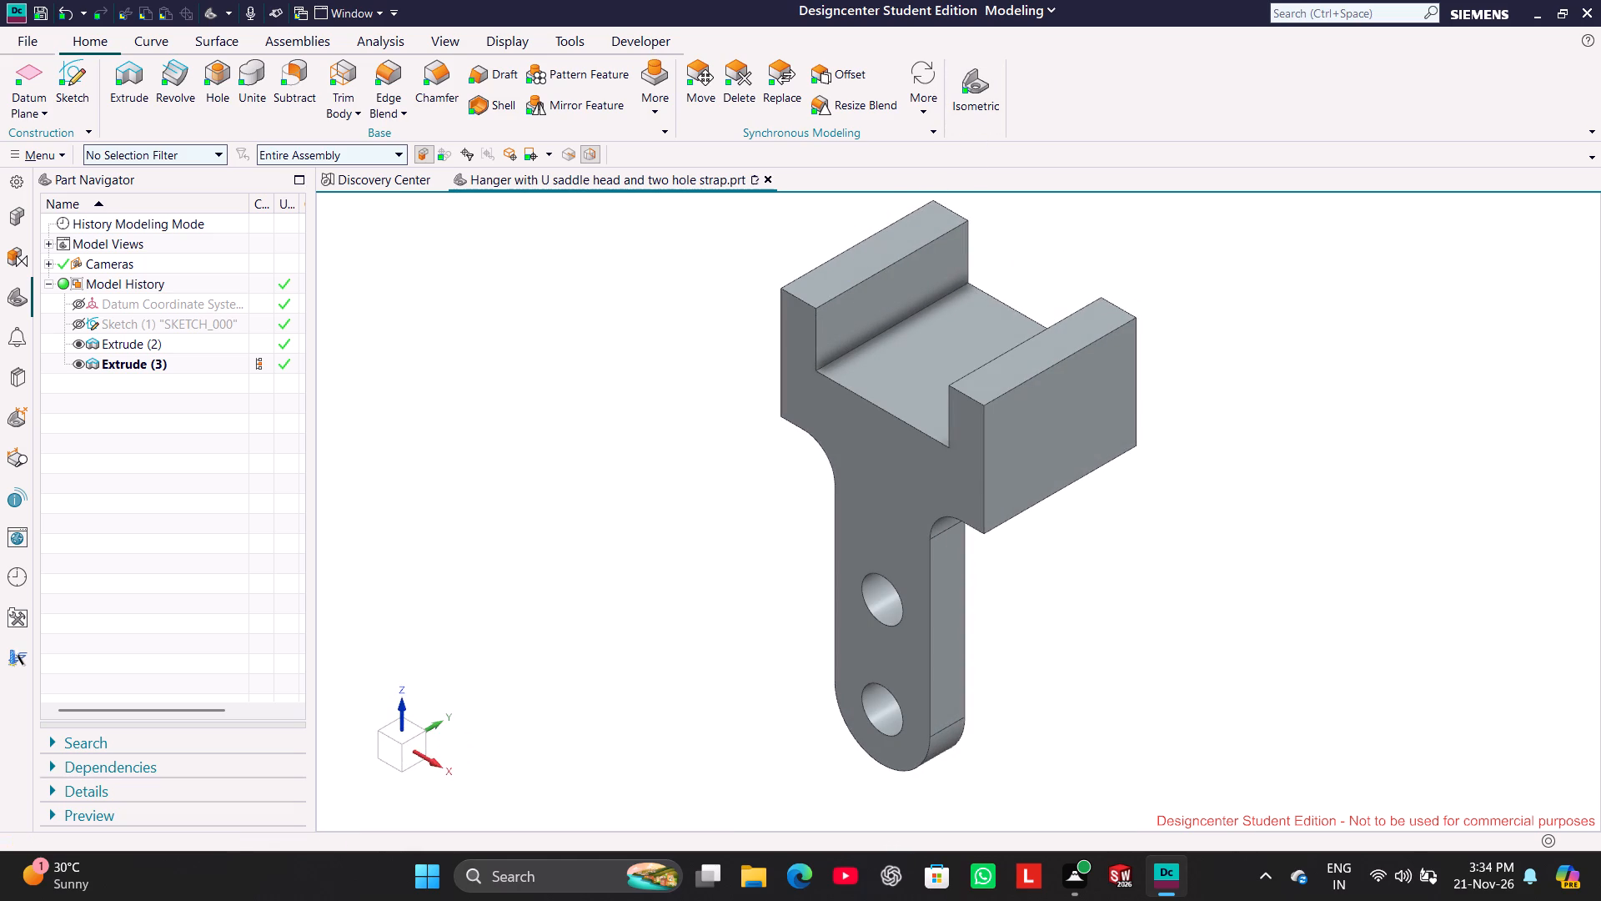
click(680, 385)
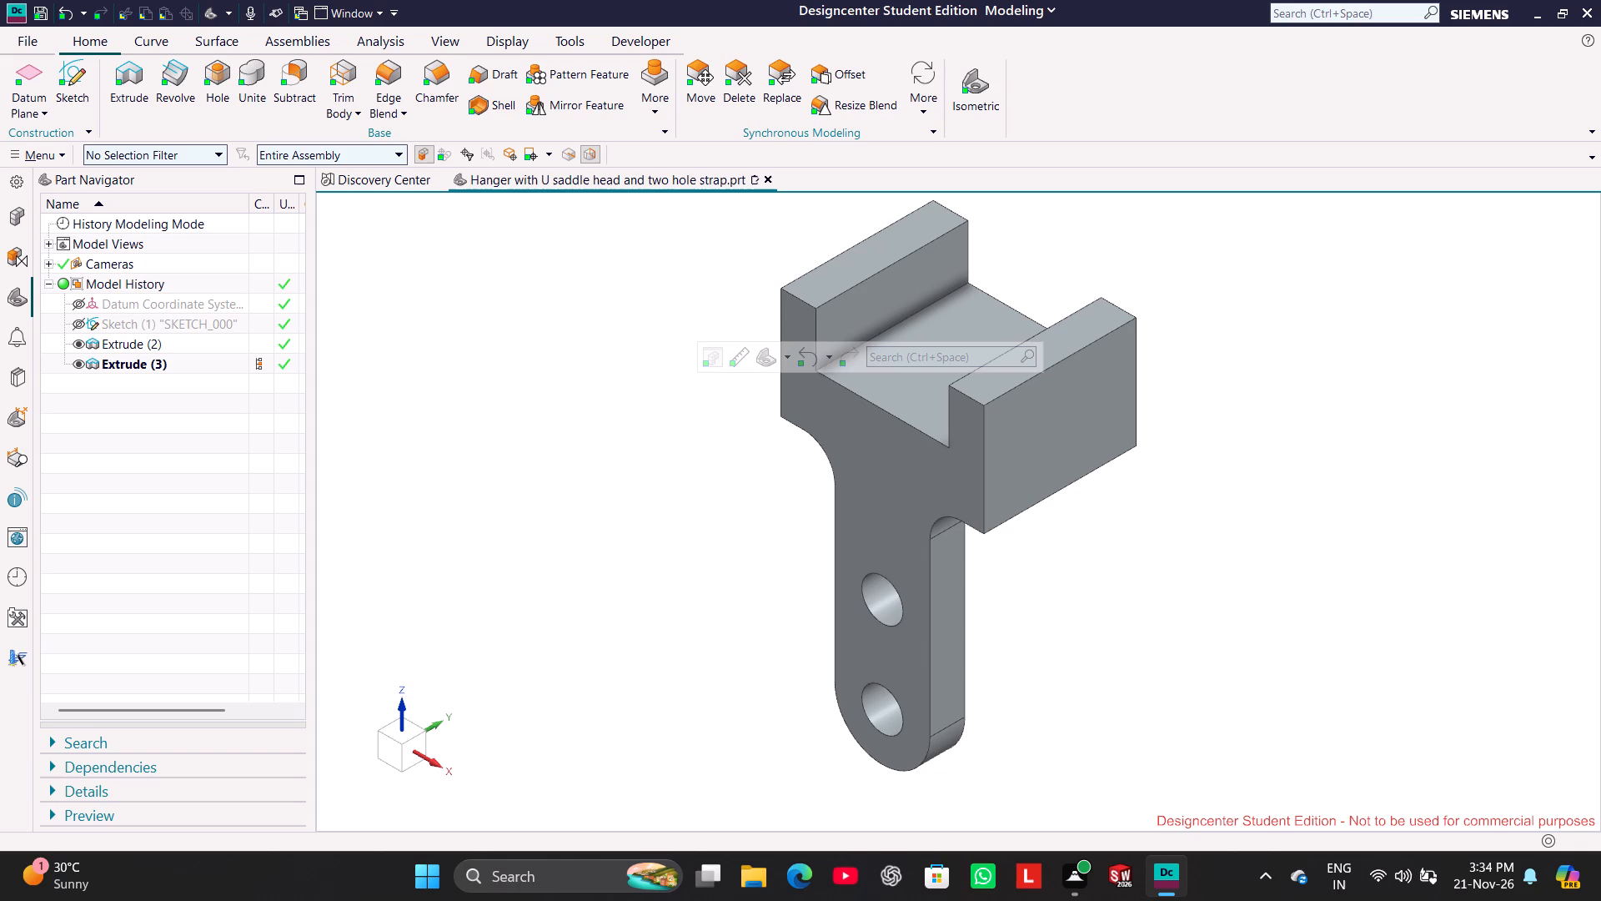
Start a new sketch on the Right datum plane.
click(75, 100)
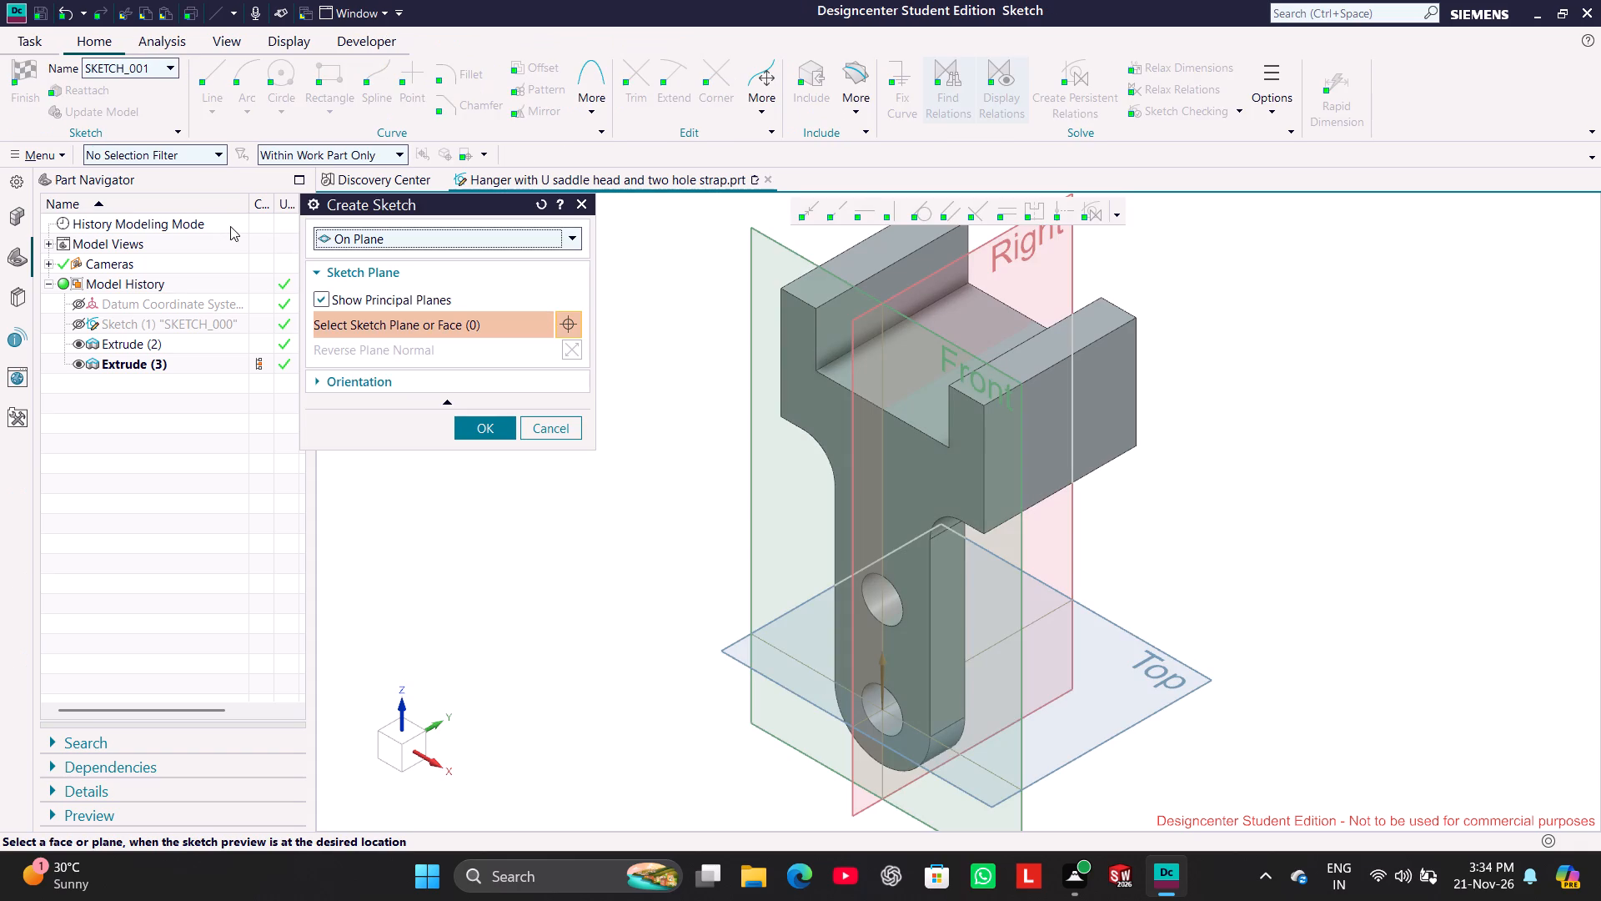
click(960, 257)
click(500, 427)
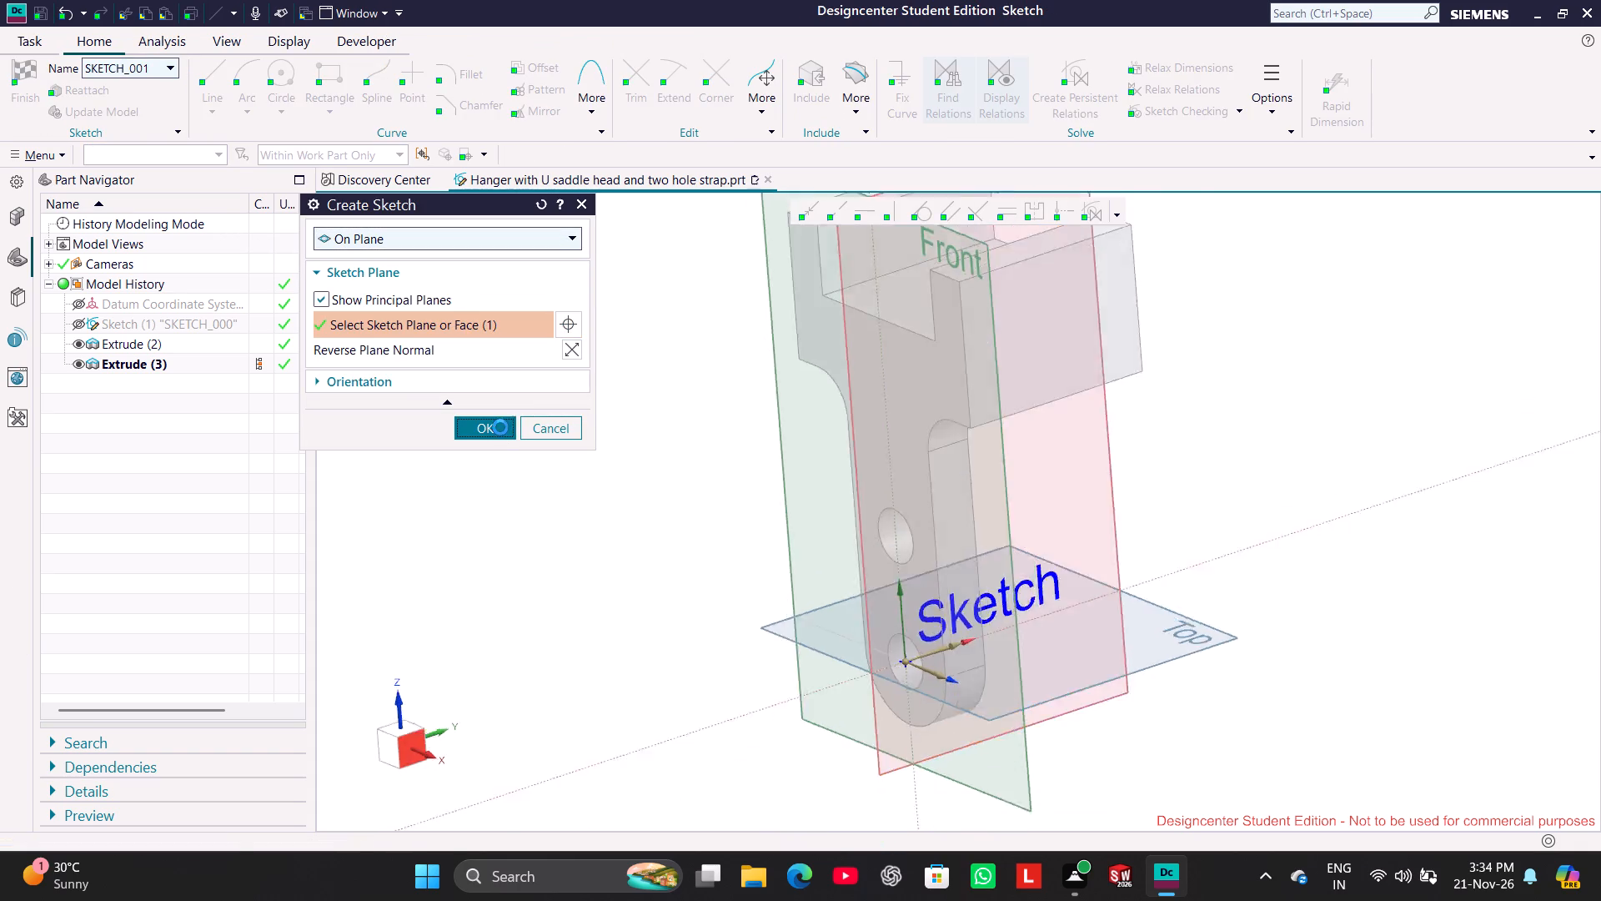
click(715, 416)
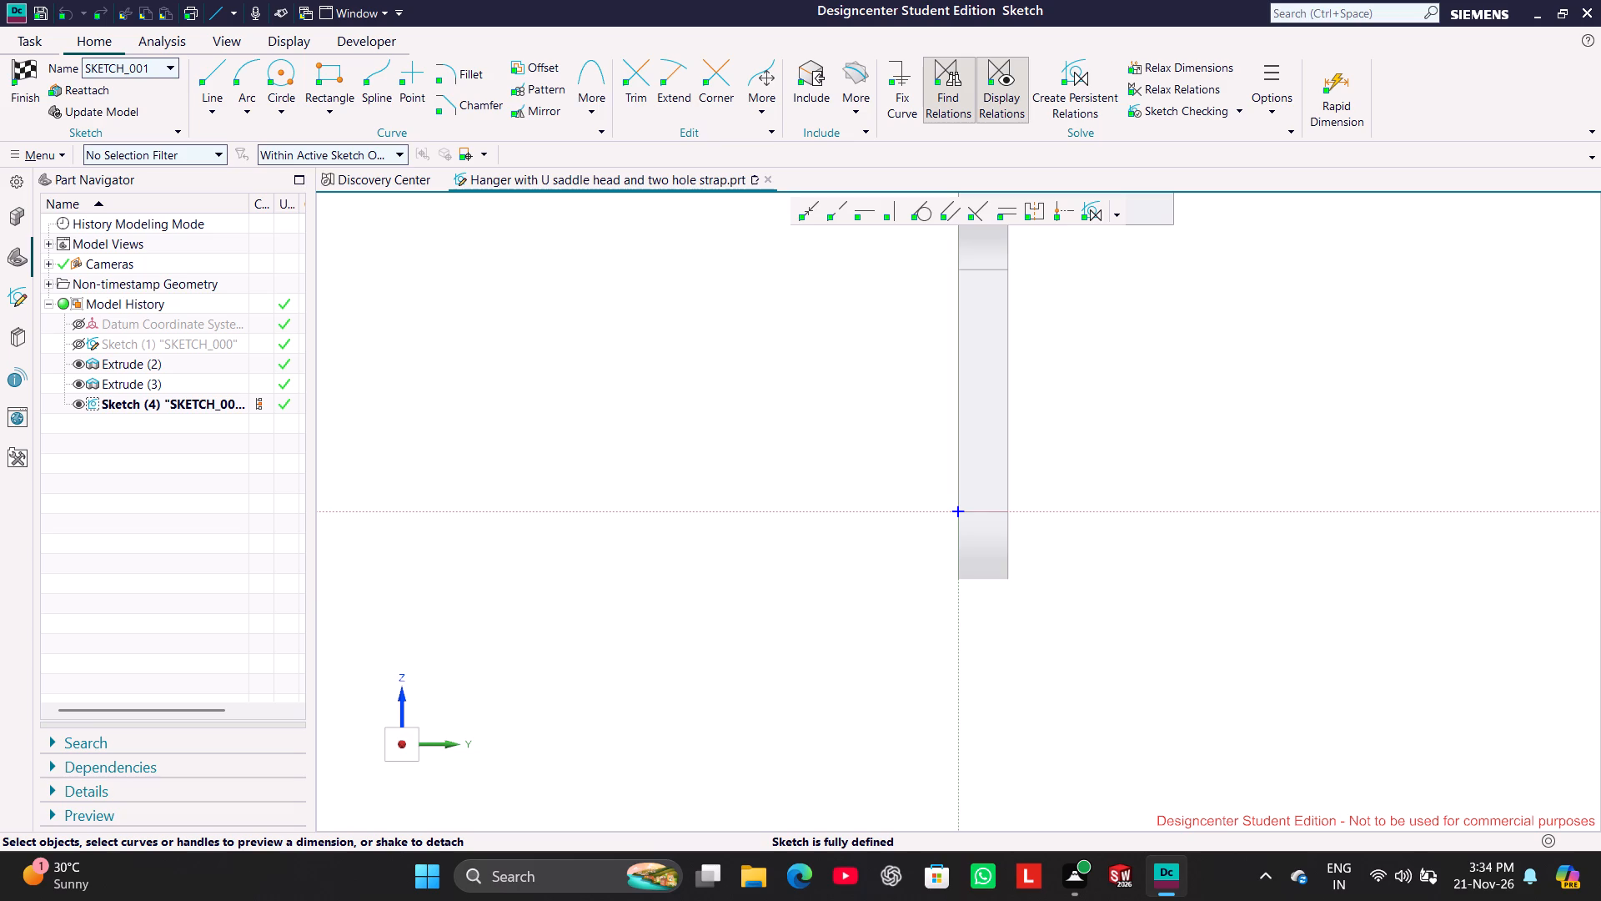
Examine the saddle head and strap relative to the new sketch plane from the side and above.
scroll(1090, 333, up, 2)
scroll(1138, 305, down, 2)
scroll(1229, 249, down, 1)
middle_click(1290, 224)
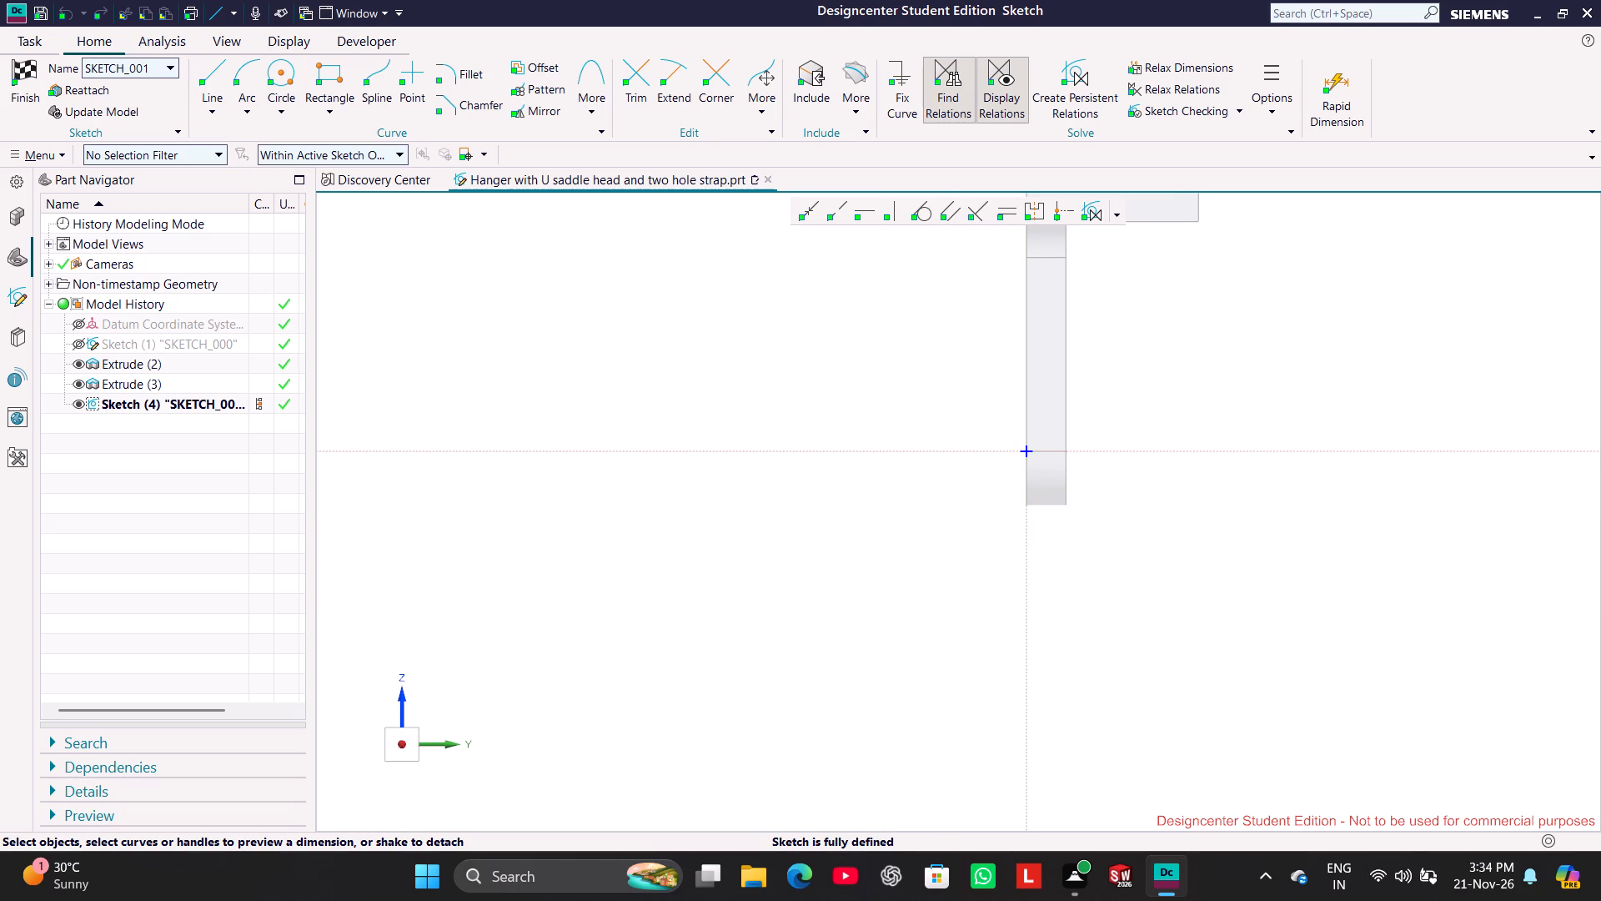
middle_drag(1293, 224, 1287, 325)
scroll(1289, 271, up, 2)
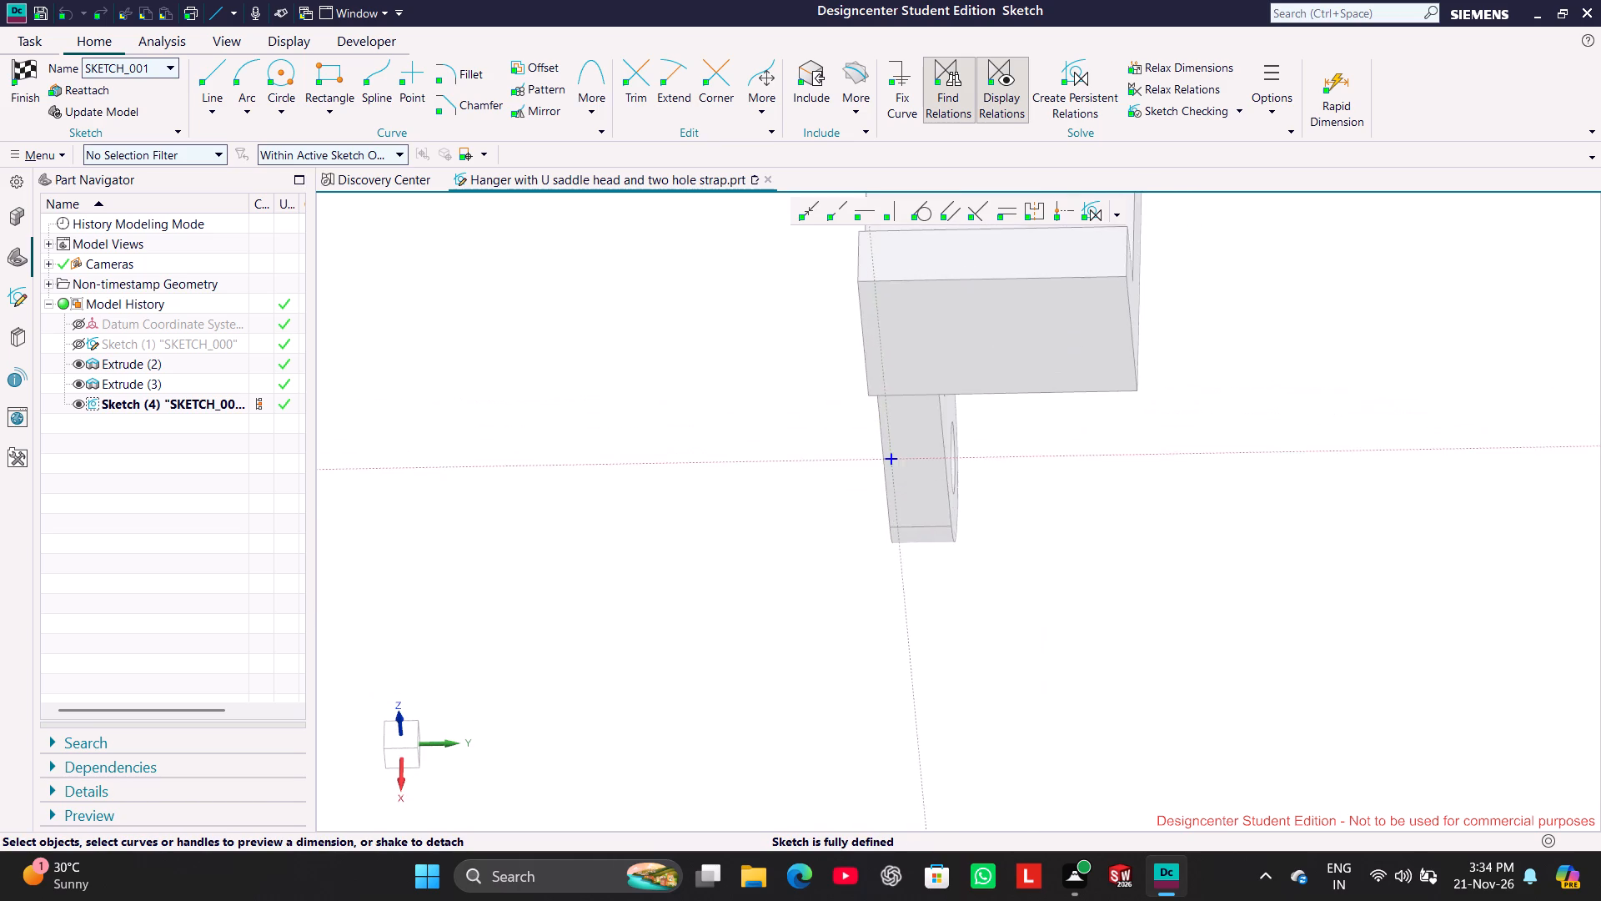
scroll(1301, 217, up, 1)
scroll(1277, 228, down, 11)
right_drag(900, 396, 733, 429)
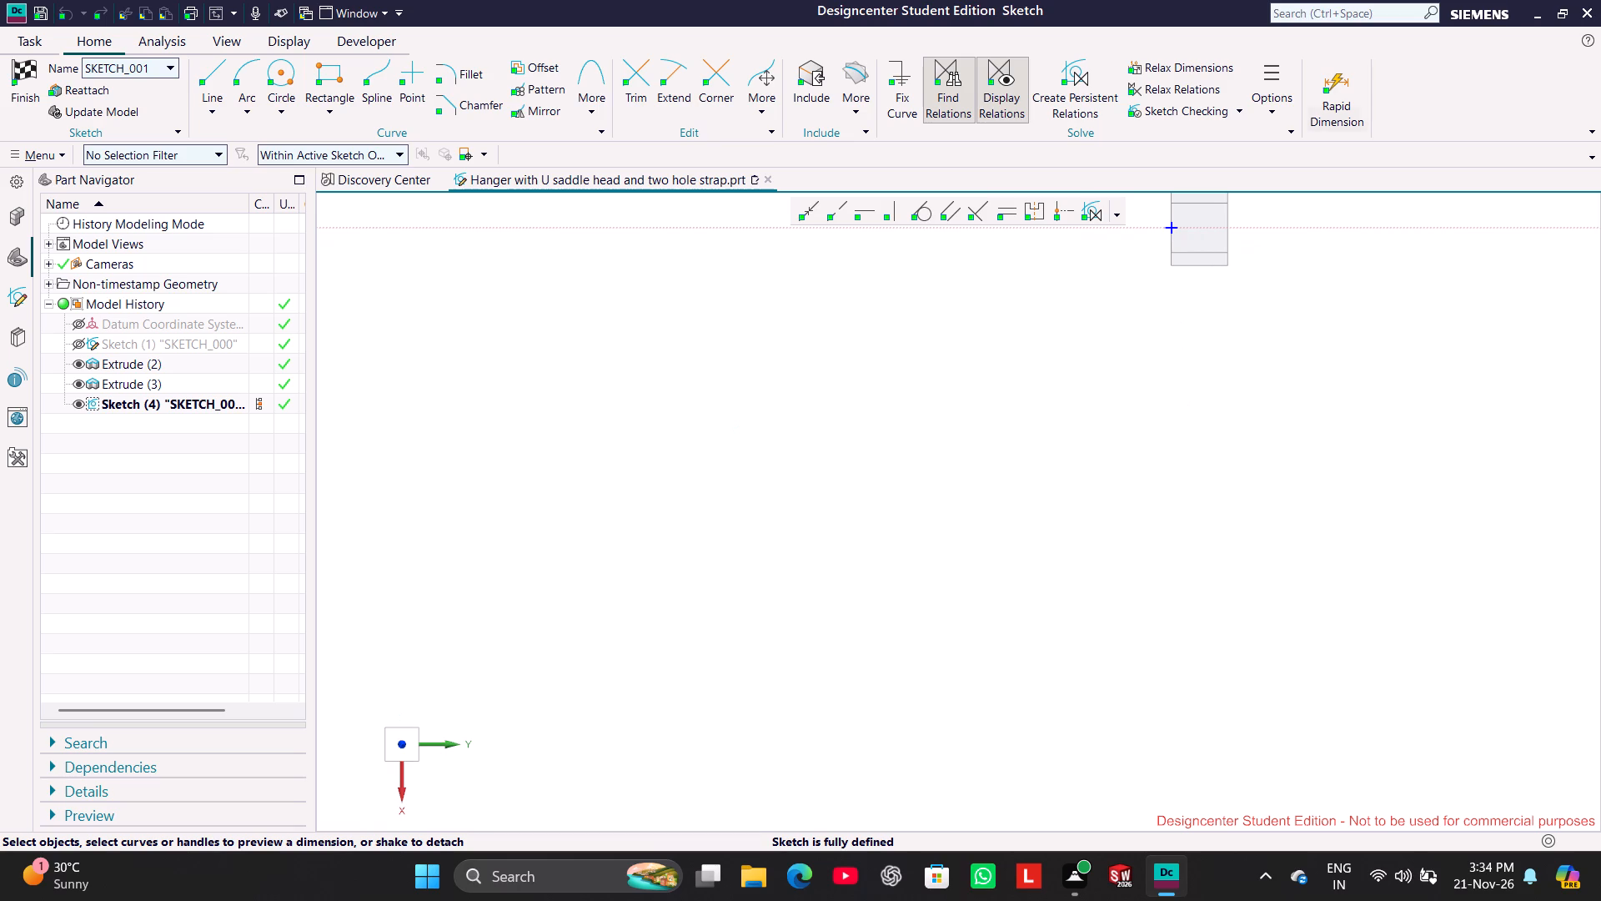
scroll(1464, 242, up, 2)
scroll(1418, 238, down, 12)
scroll(1450, 198, up, 2)
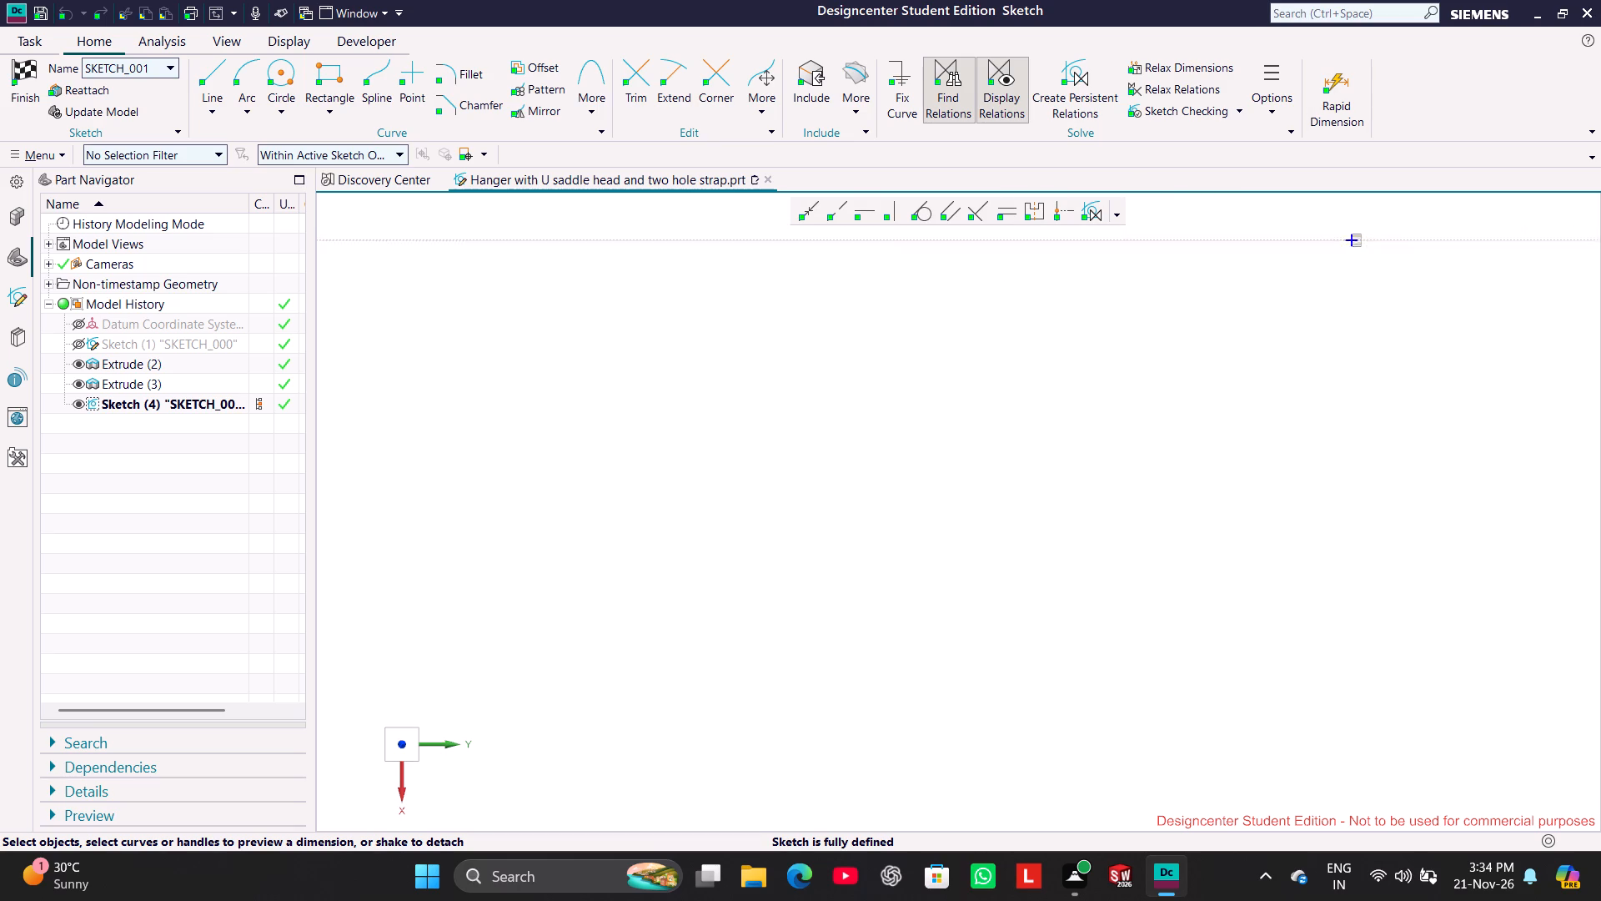
scroll(1450, 196, up, 11)
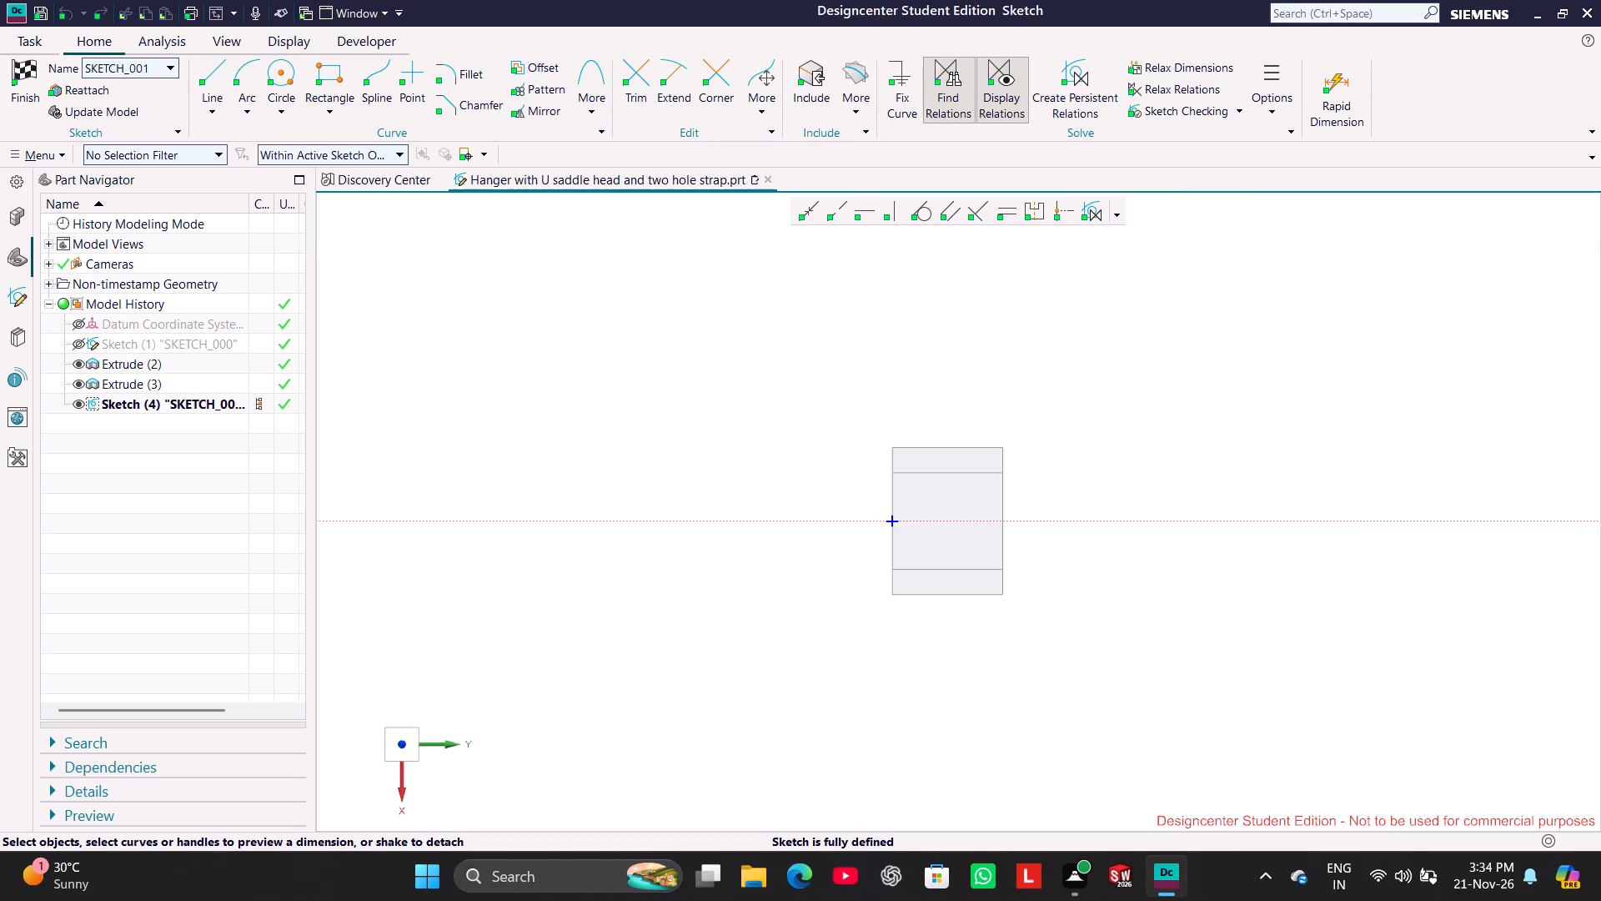
scroll(1092, 622, up, 2)
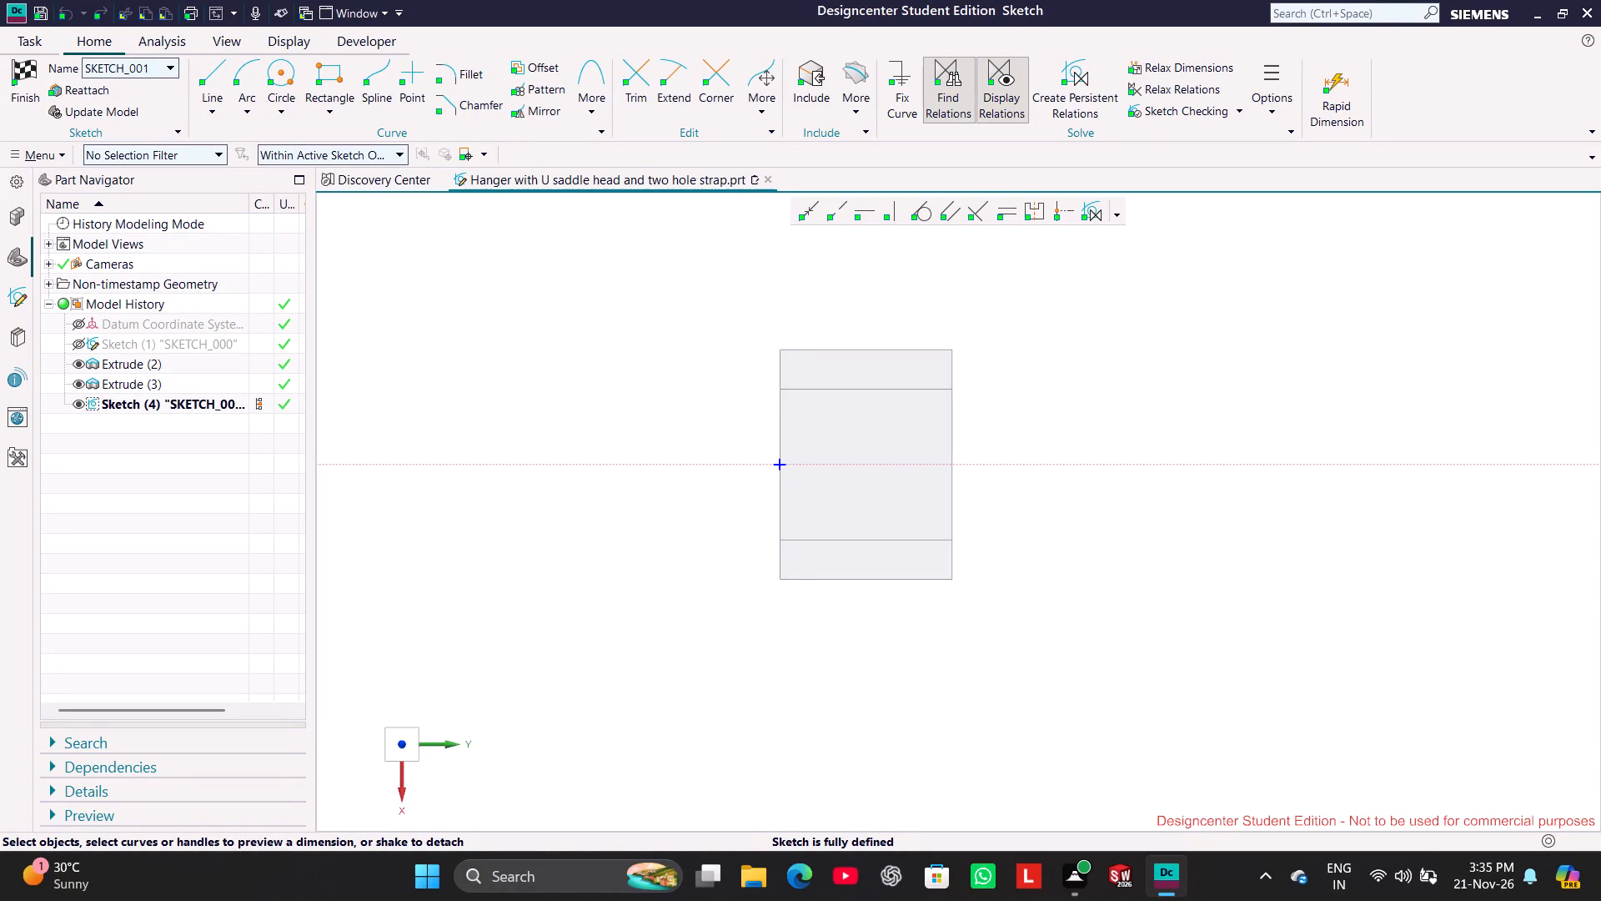
middle_drag(524, 593, 531, 598)
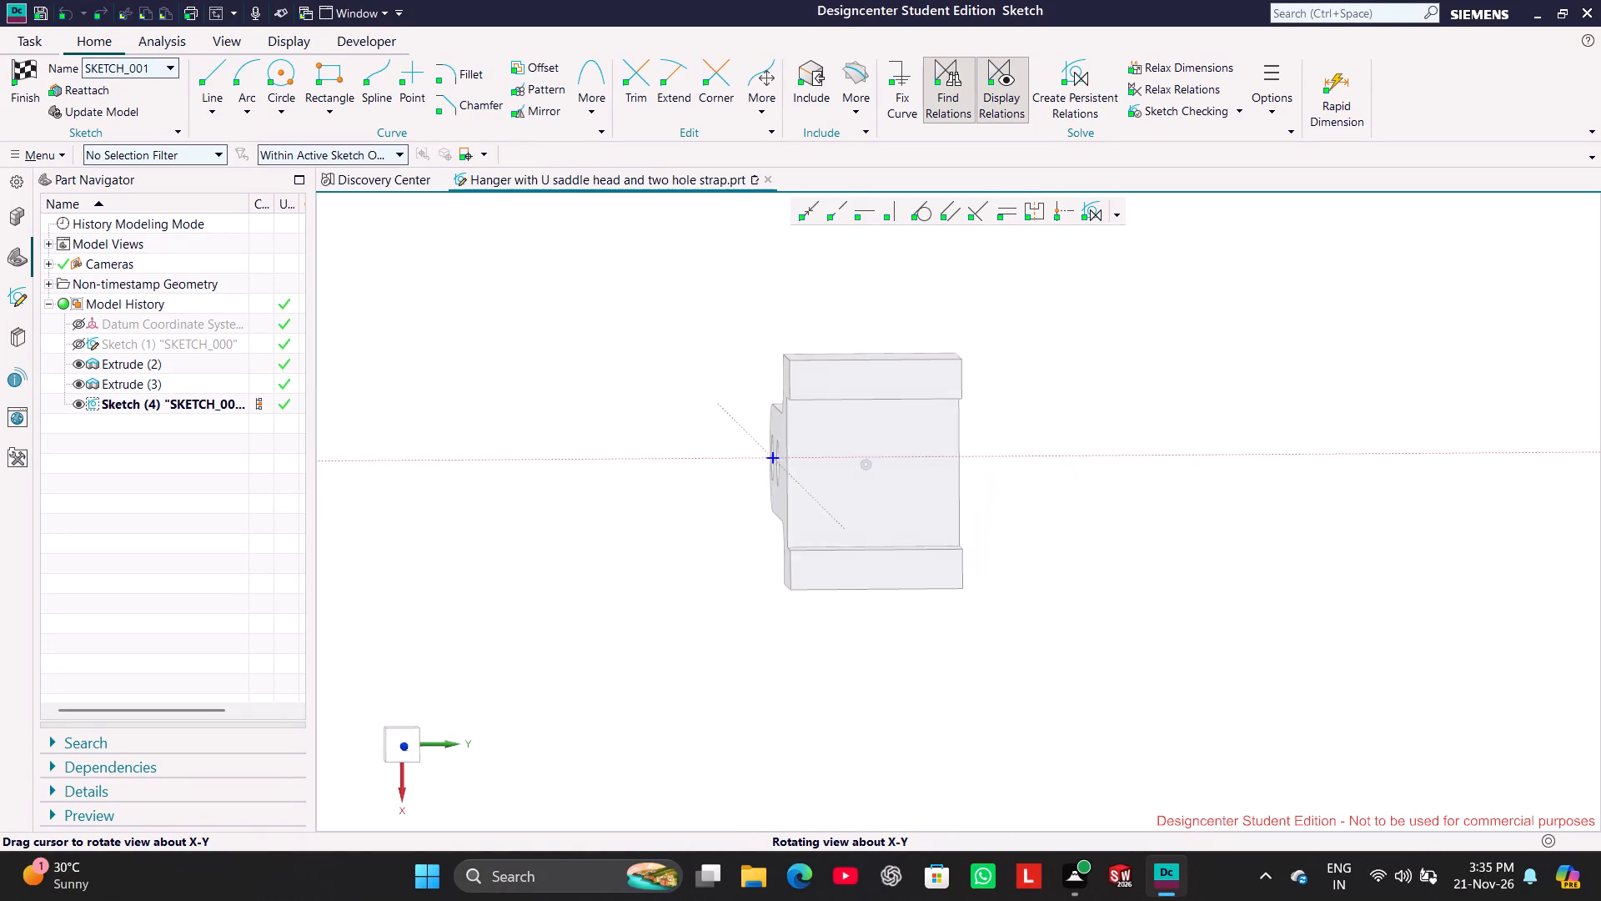
middle_drag(531, 598, 540, 594)
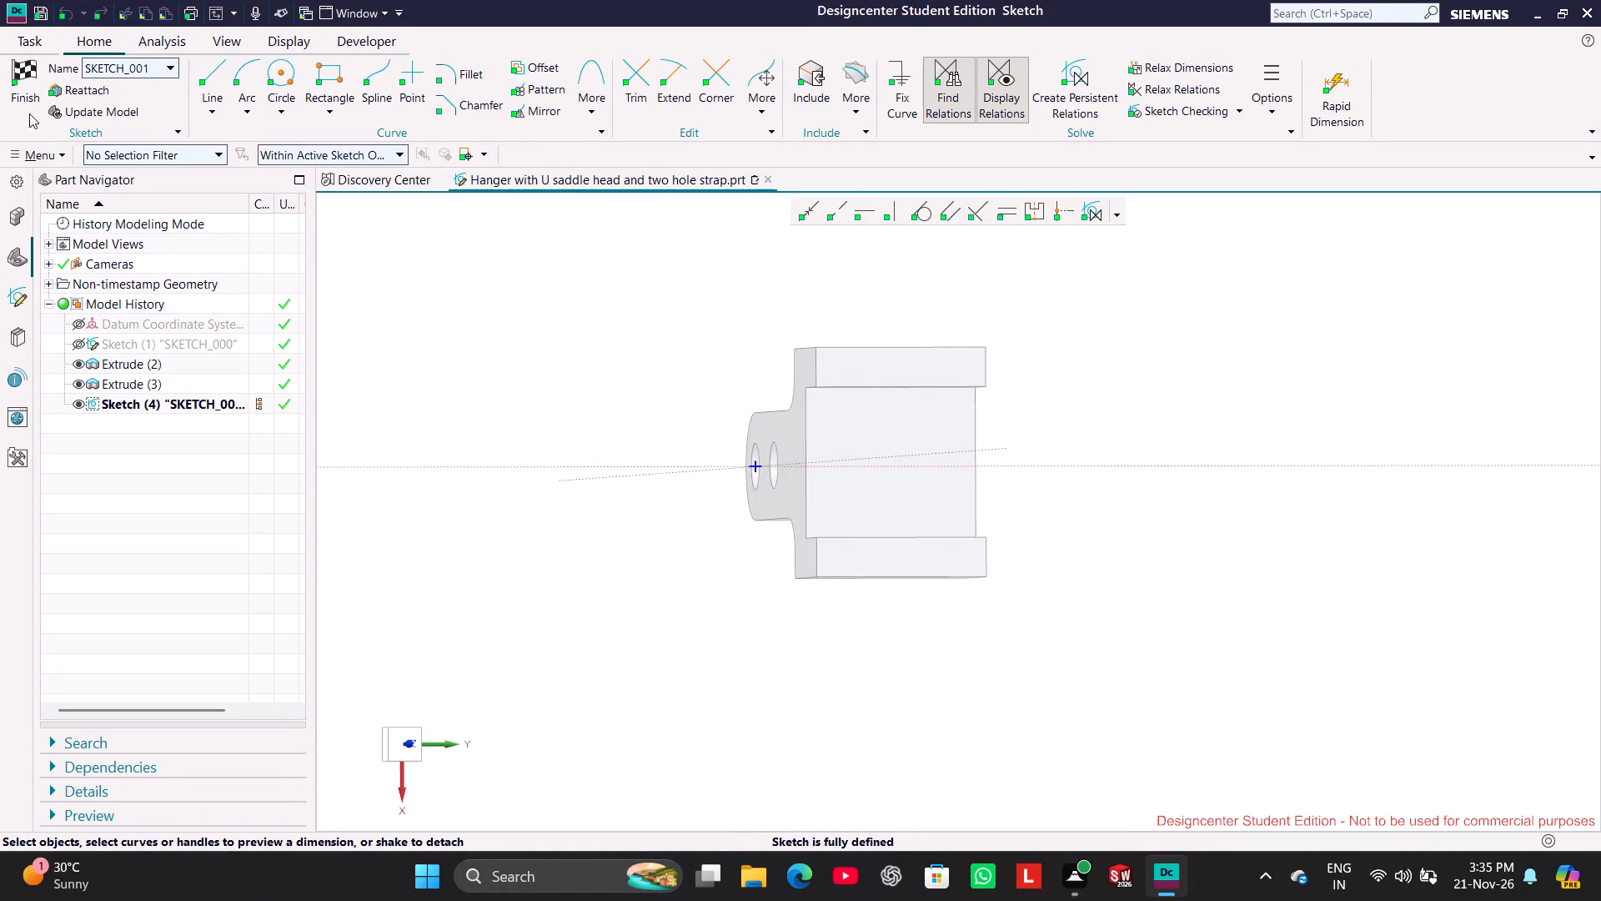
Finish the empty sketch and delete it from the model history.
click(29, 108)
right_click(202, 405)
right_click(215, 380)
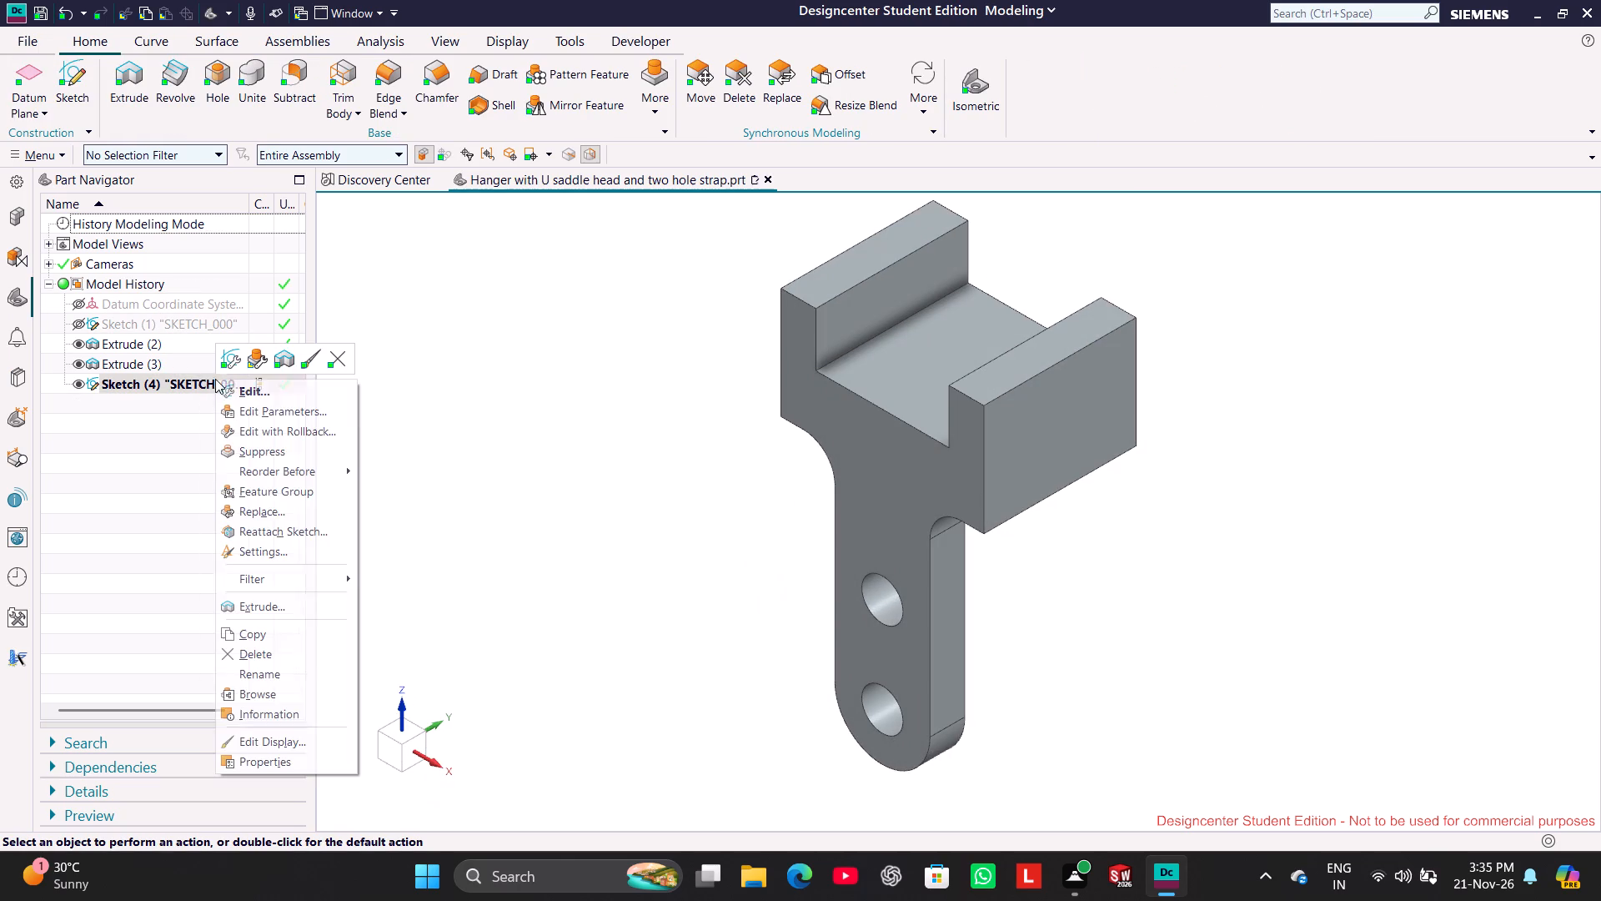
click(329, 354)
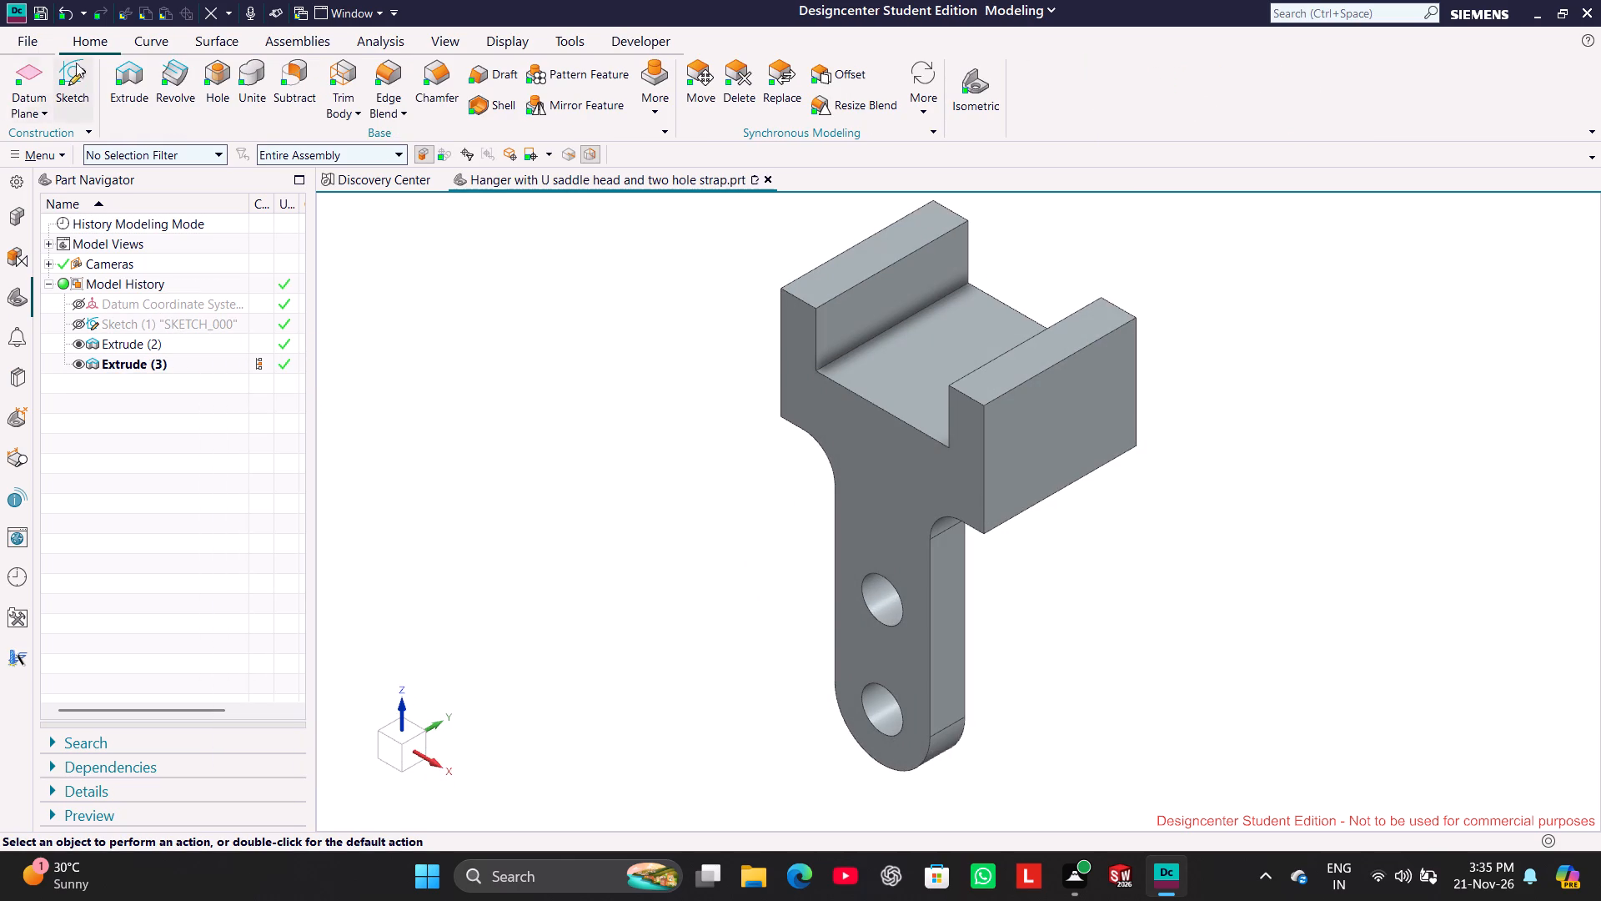
Create a new sketch on the Right datum plane.
click(83, 73)
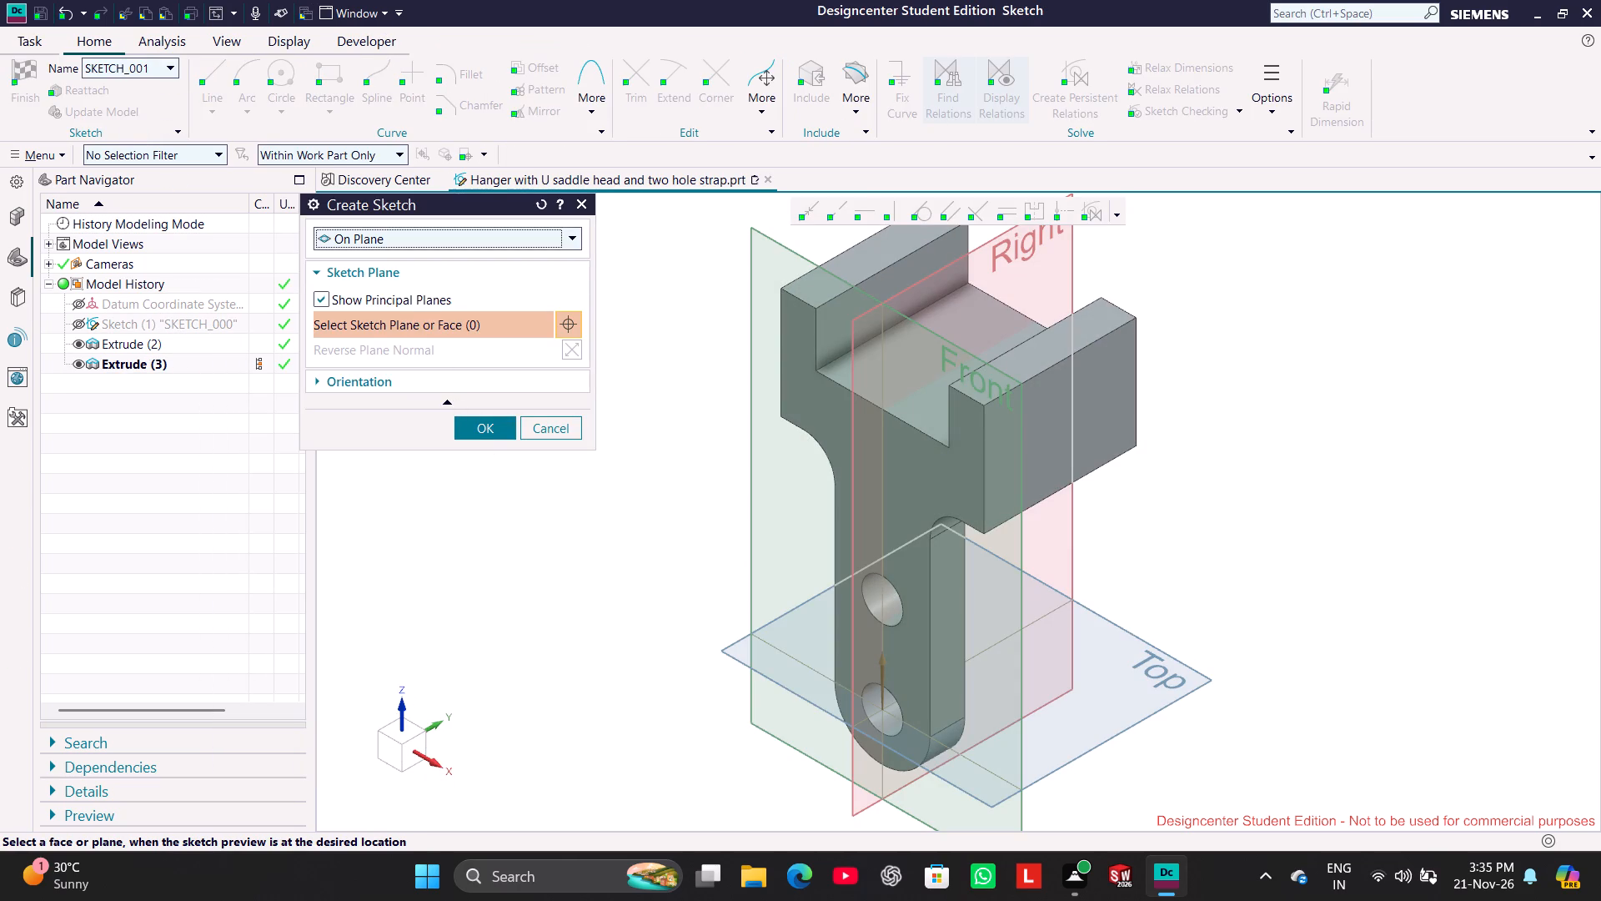
click(1079, 518)
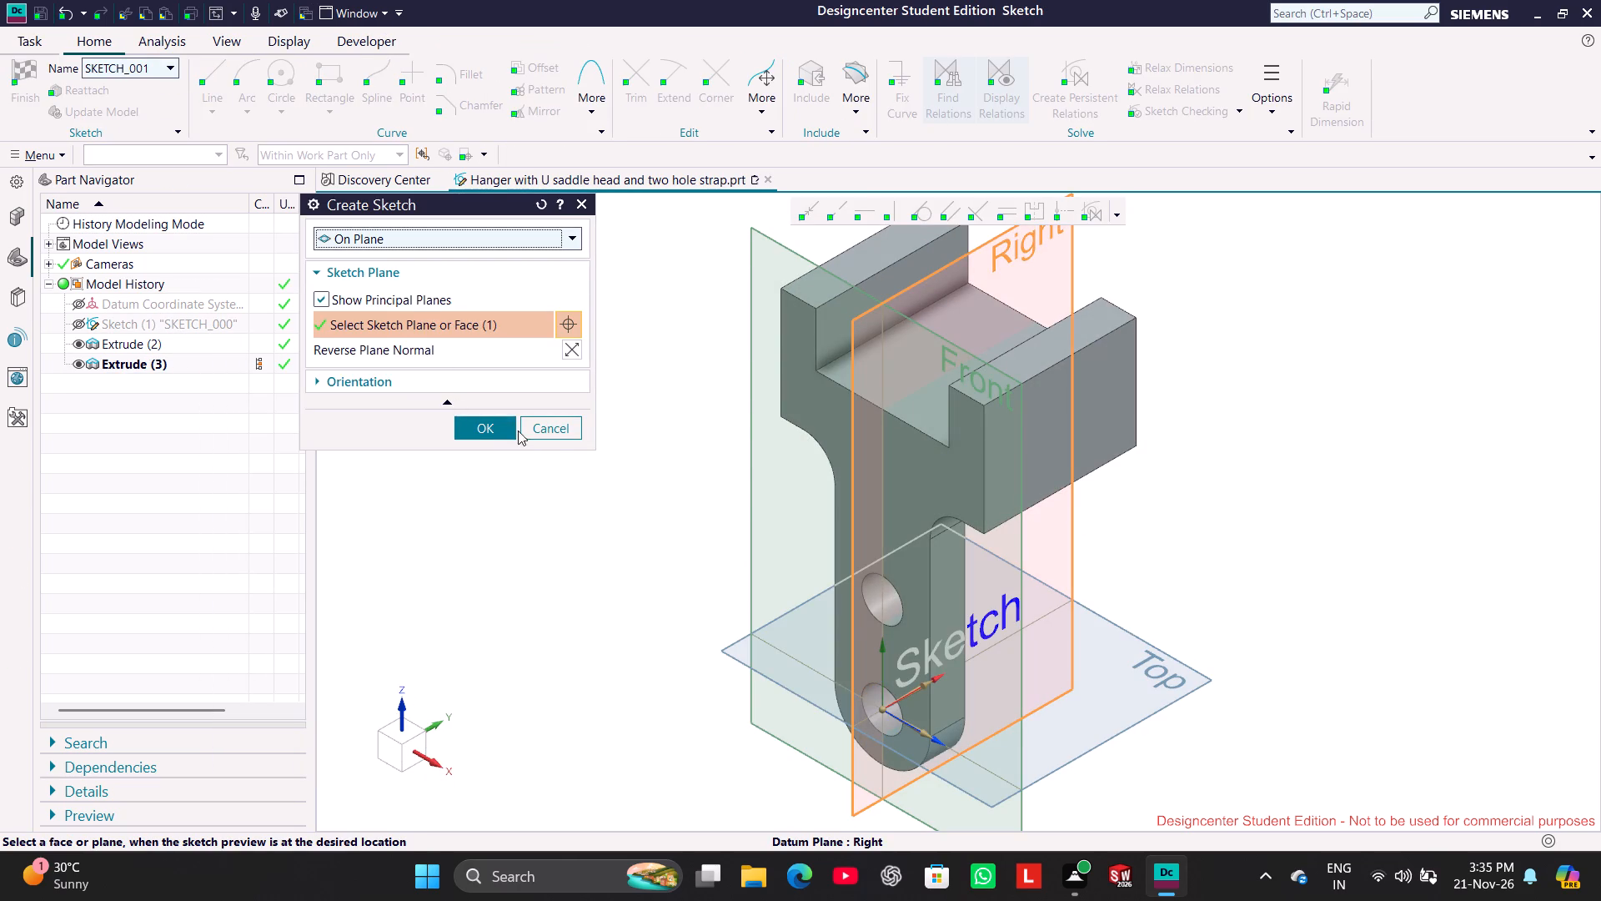
click(504, 425)
scroll(1333, 260, up, 2)
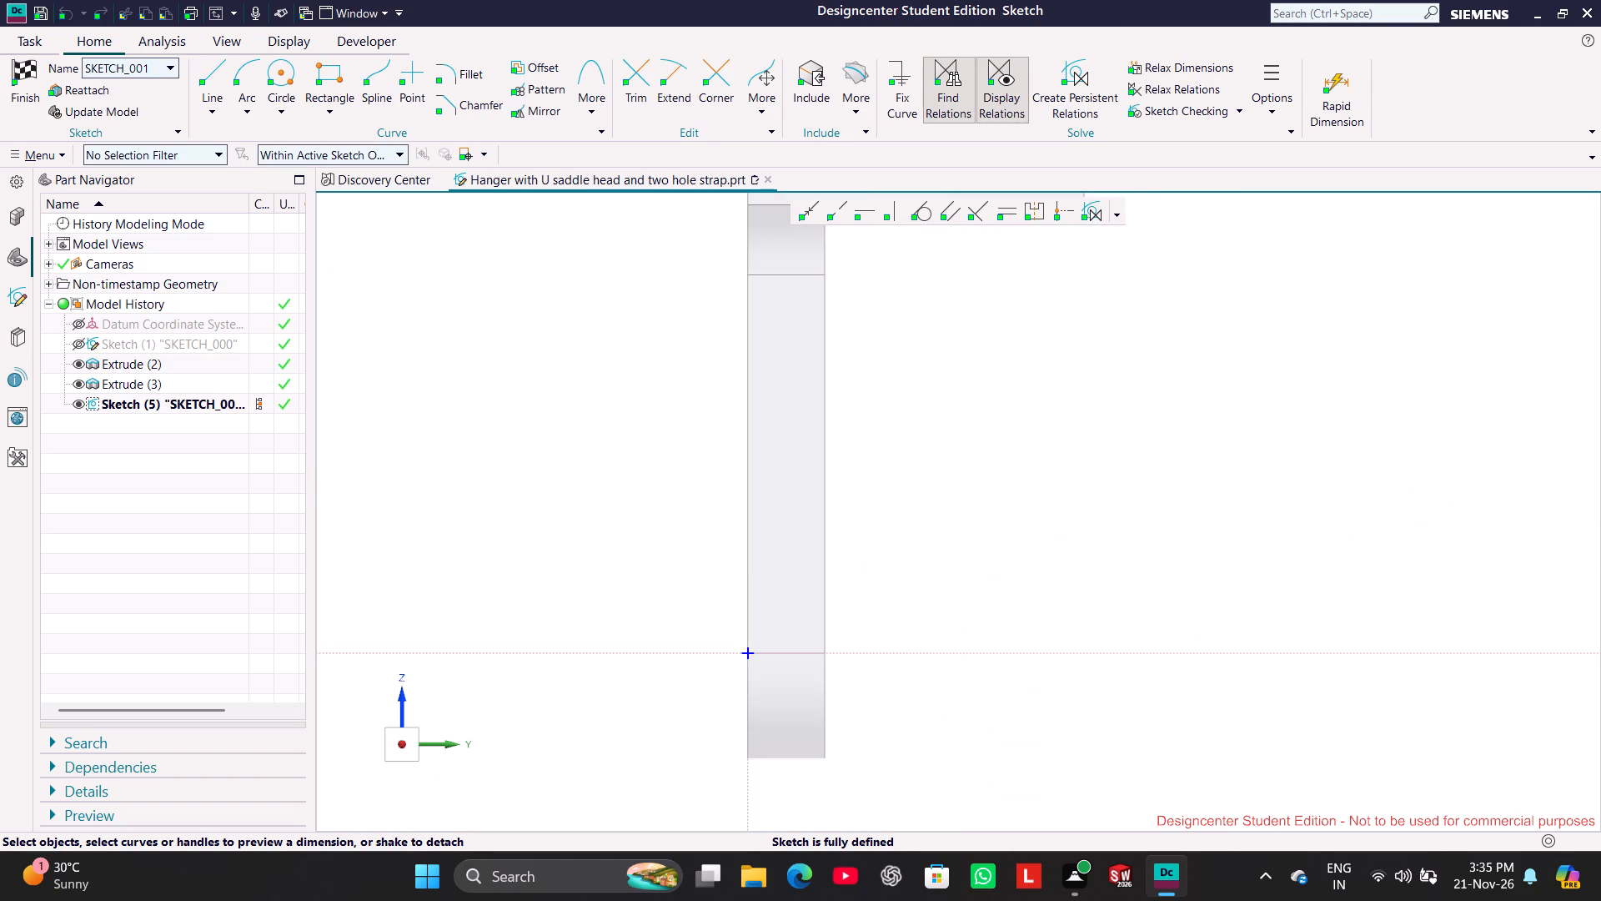
scroll(1207, 207, down, 7)
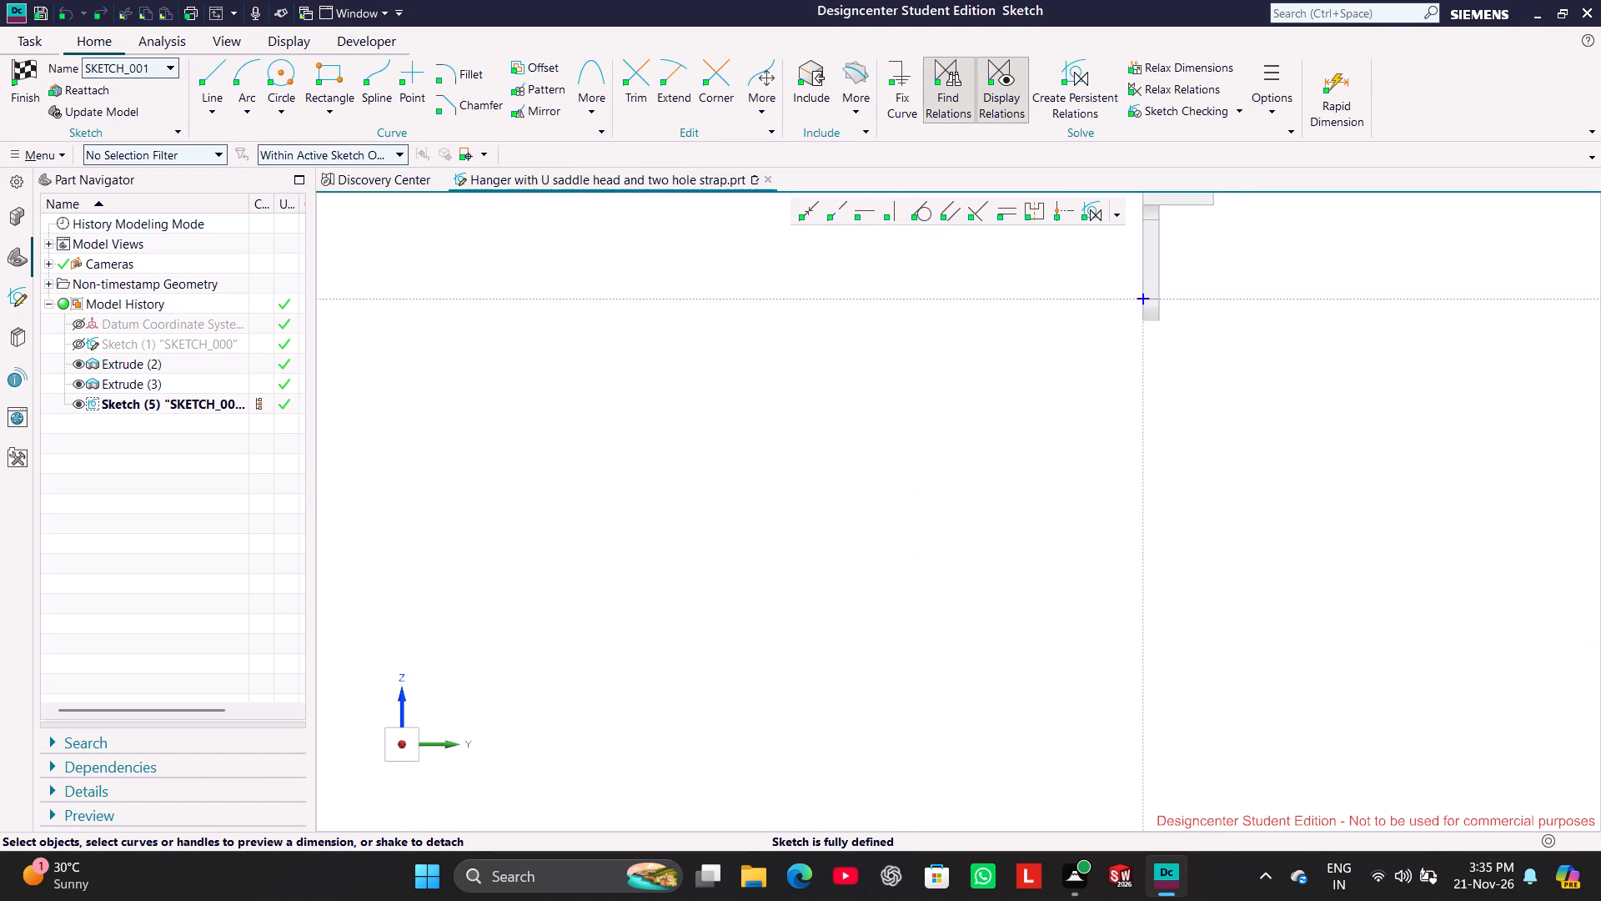
Examine the side profile of the saddle head and strap relative to the new sketch's axes.
scroll(1268, 205, down, 11)
scroll(1355, 201, down, 4)
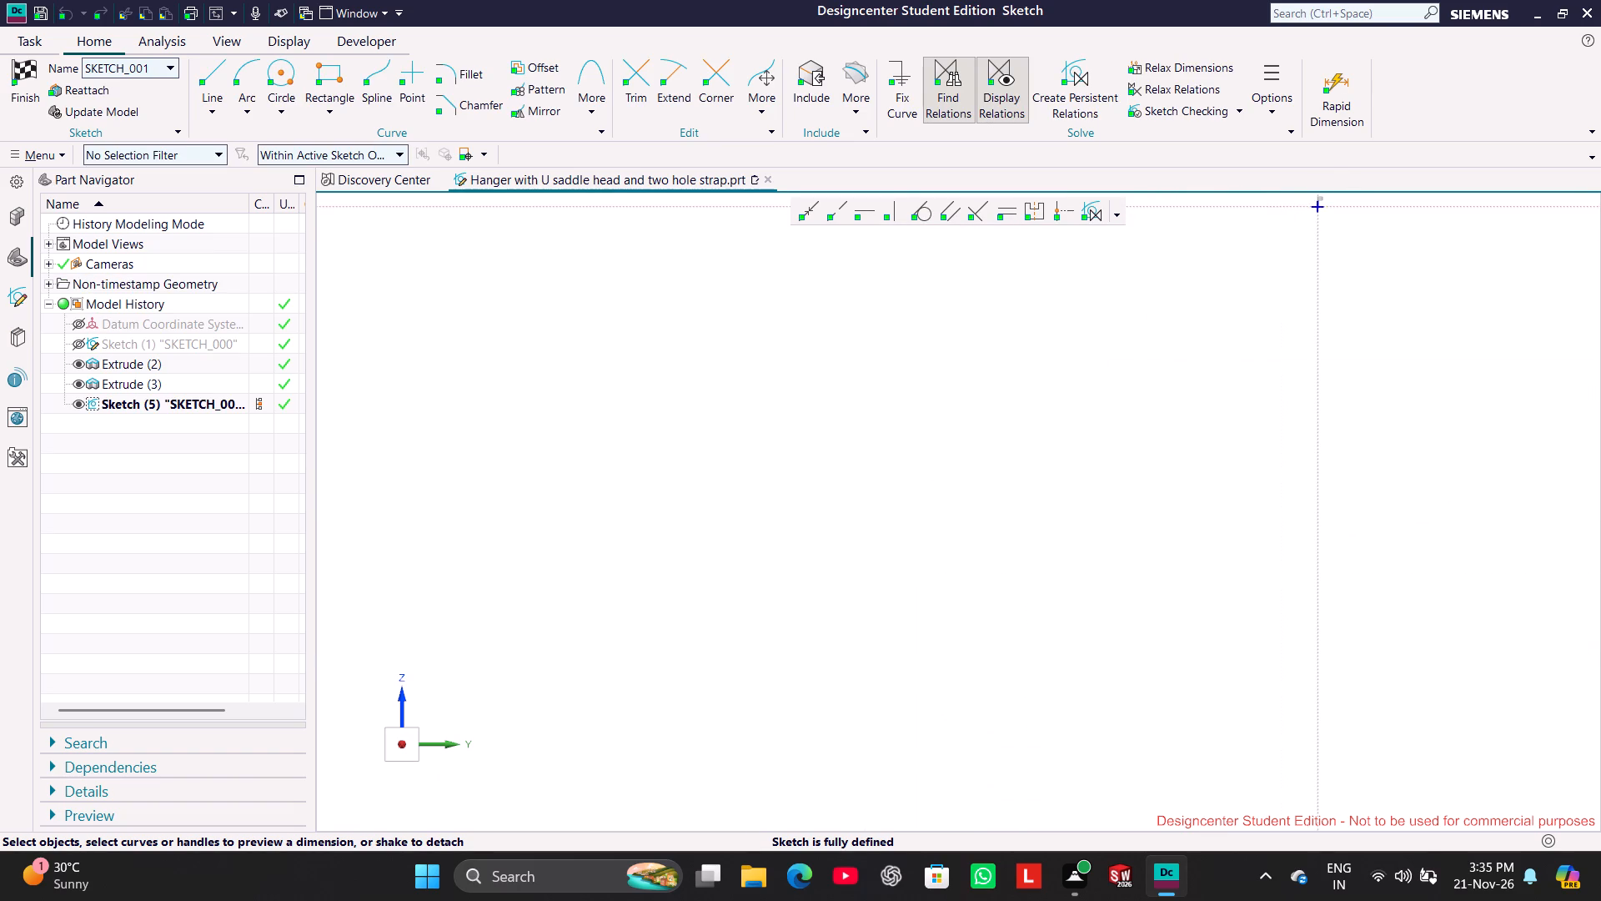
scroll(1355, 201, up, 8)
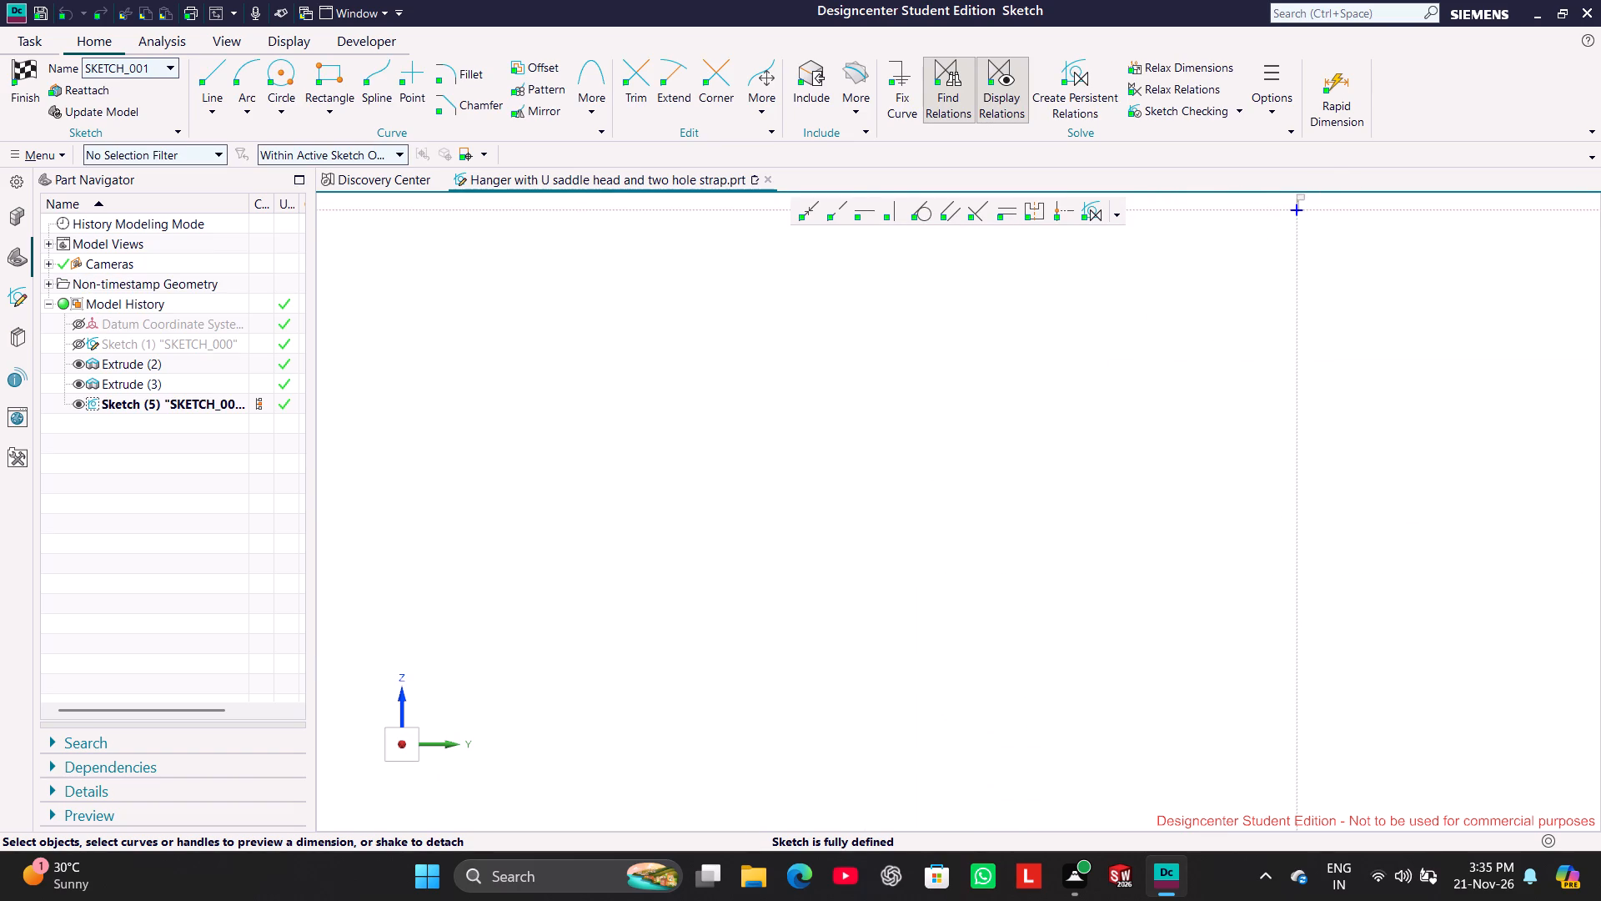
scroll(1328, 205, up, 11)
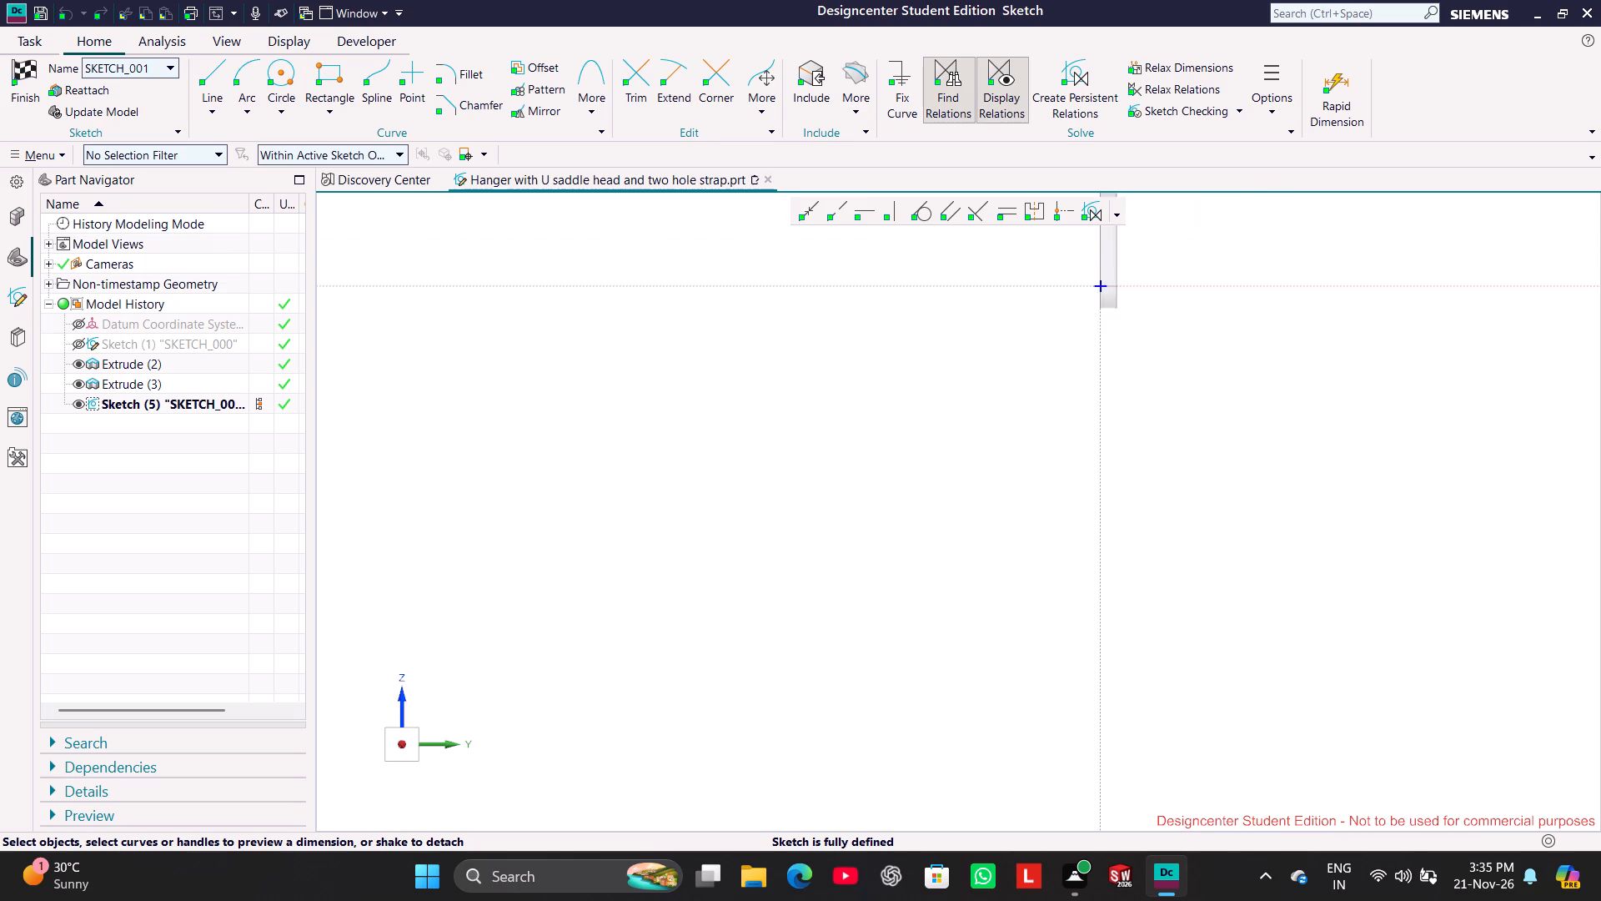
scroll(1248, 205, up, 9)
scroll(536, 240, down, 9)
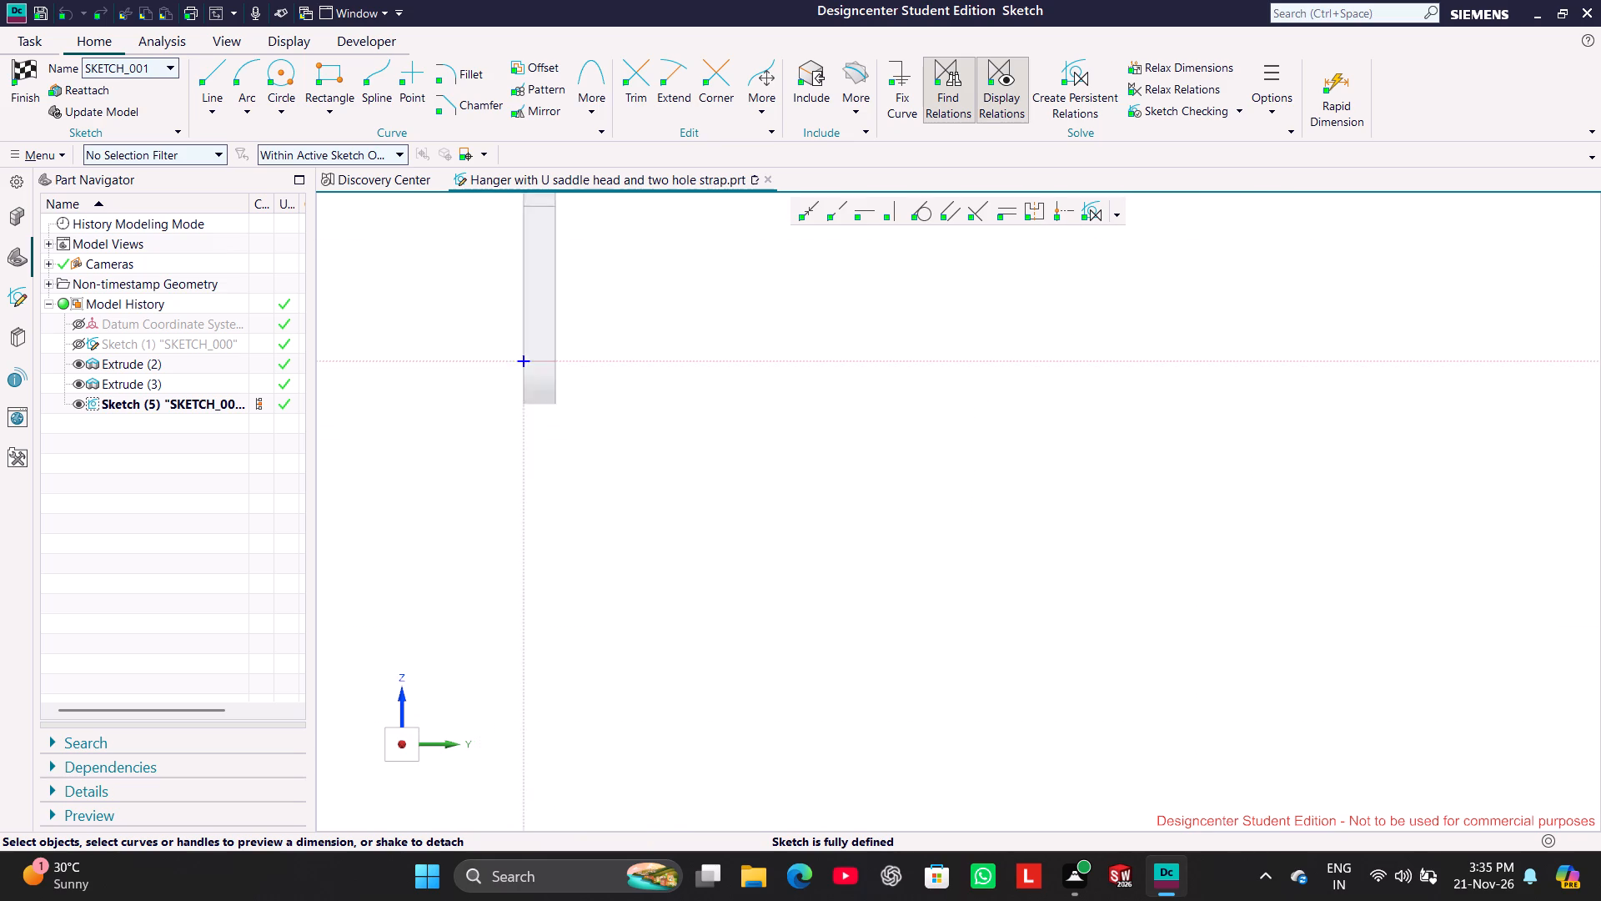
scroll(595, 230, down, 15)
scroll(621, 205, up, 8)
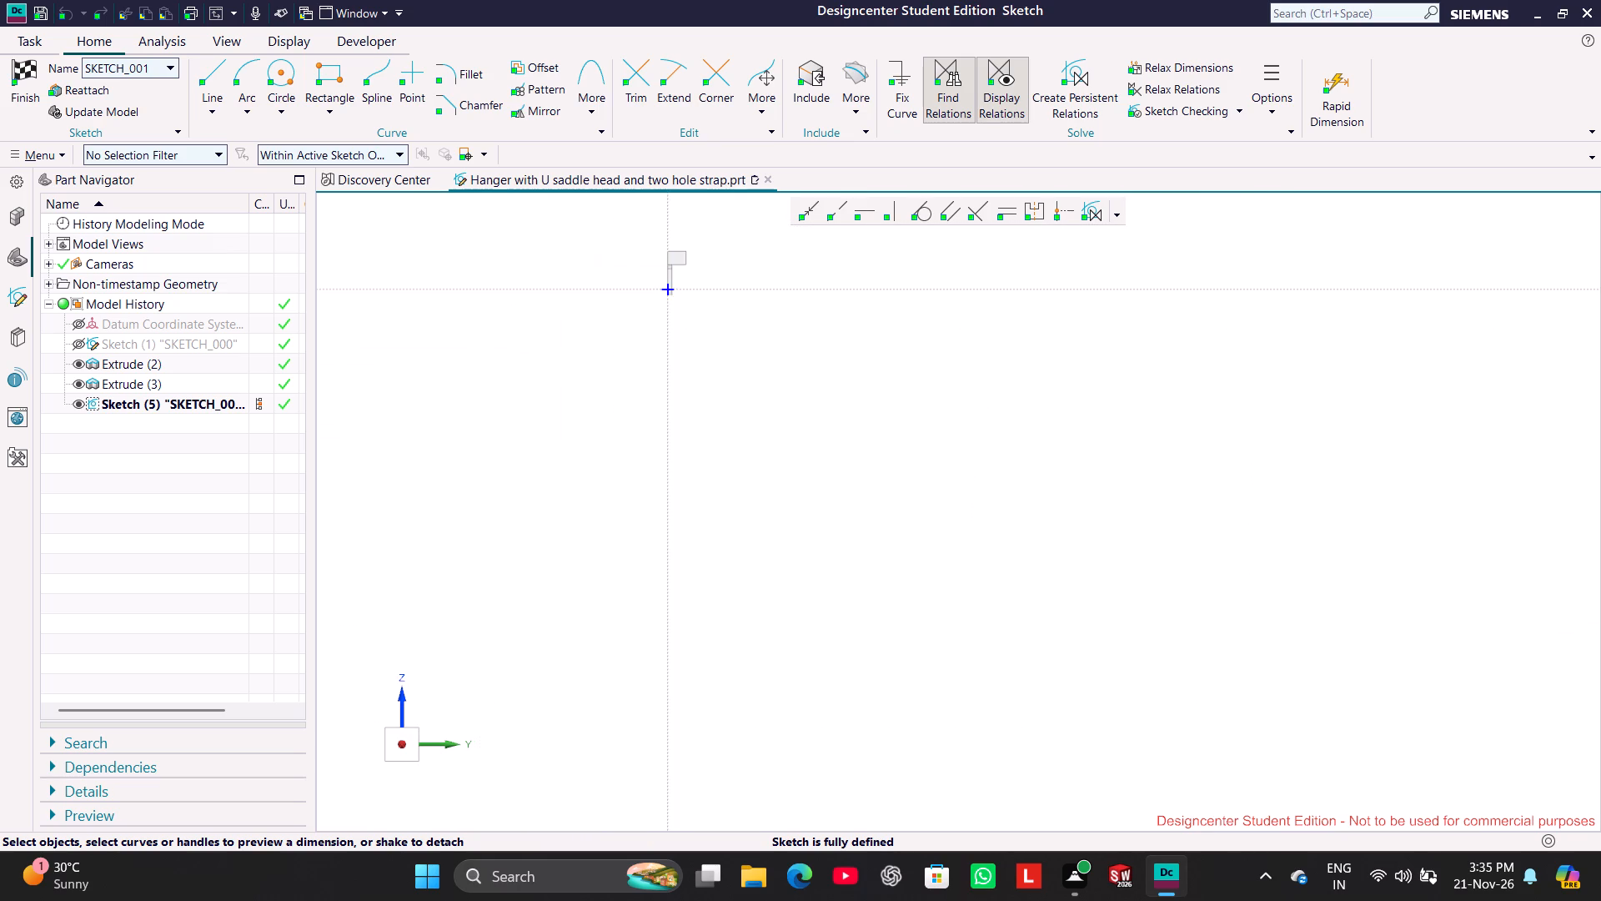
scroll(644, 227, up, 7)
scroll(683, 412, up, 2)
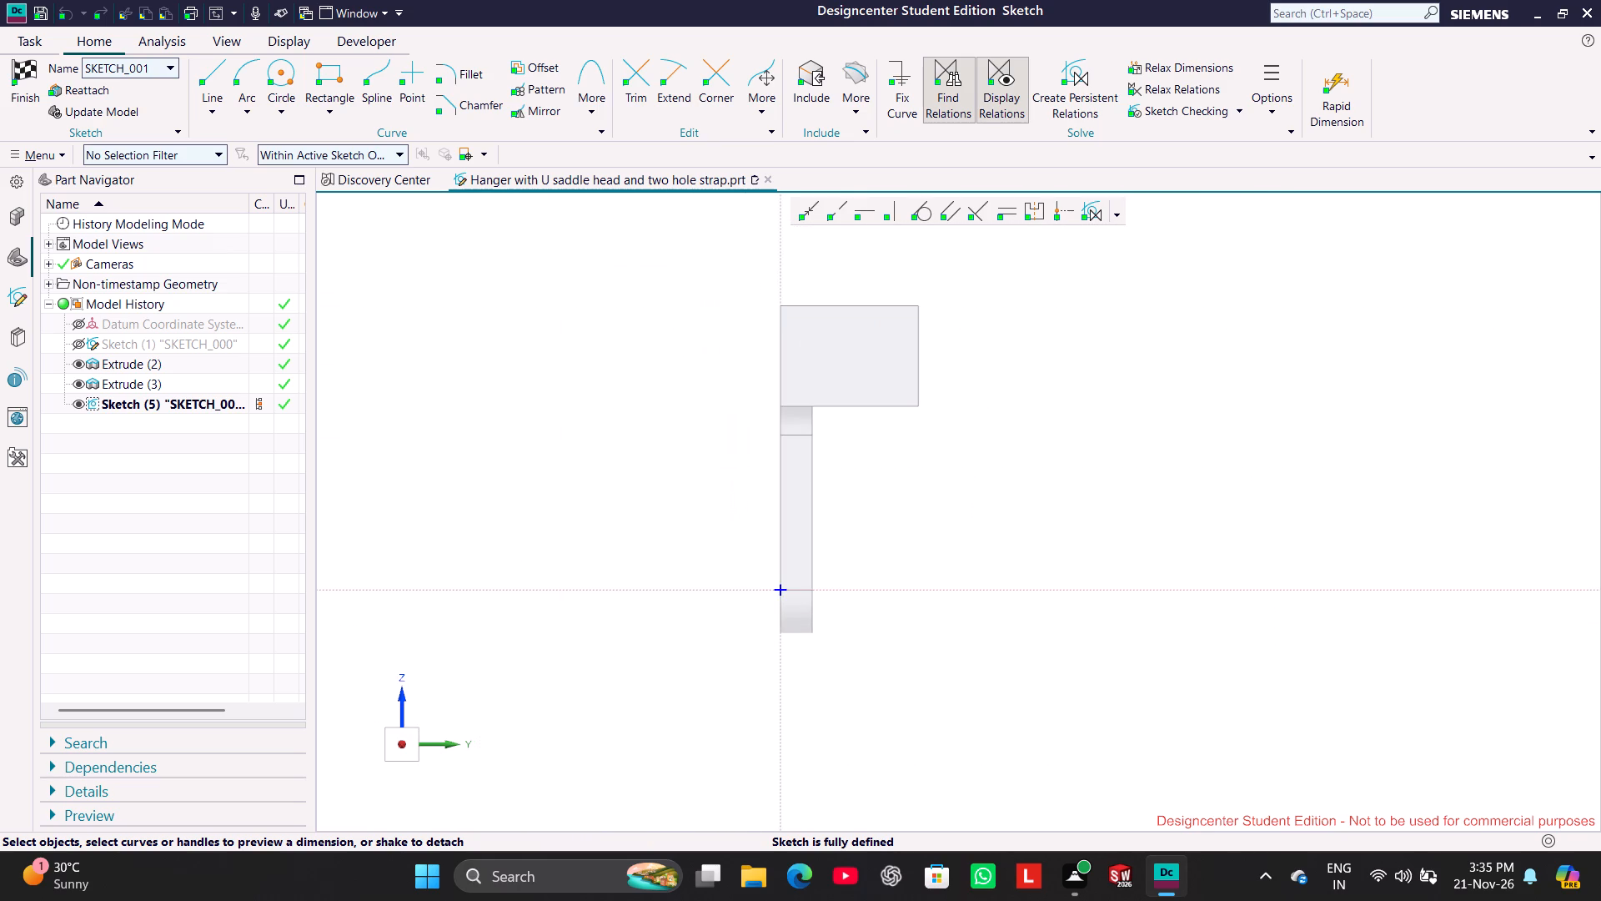
scroll(740, 256, up, 3)
scroll(762, 282, down, 1)
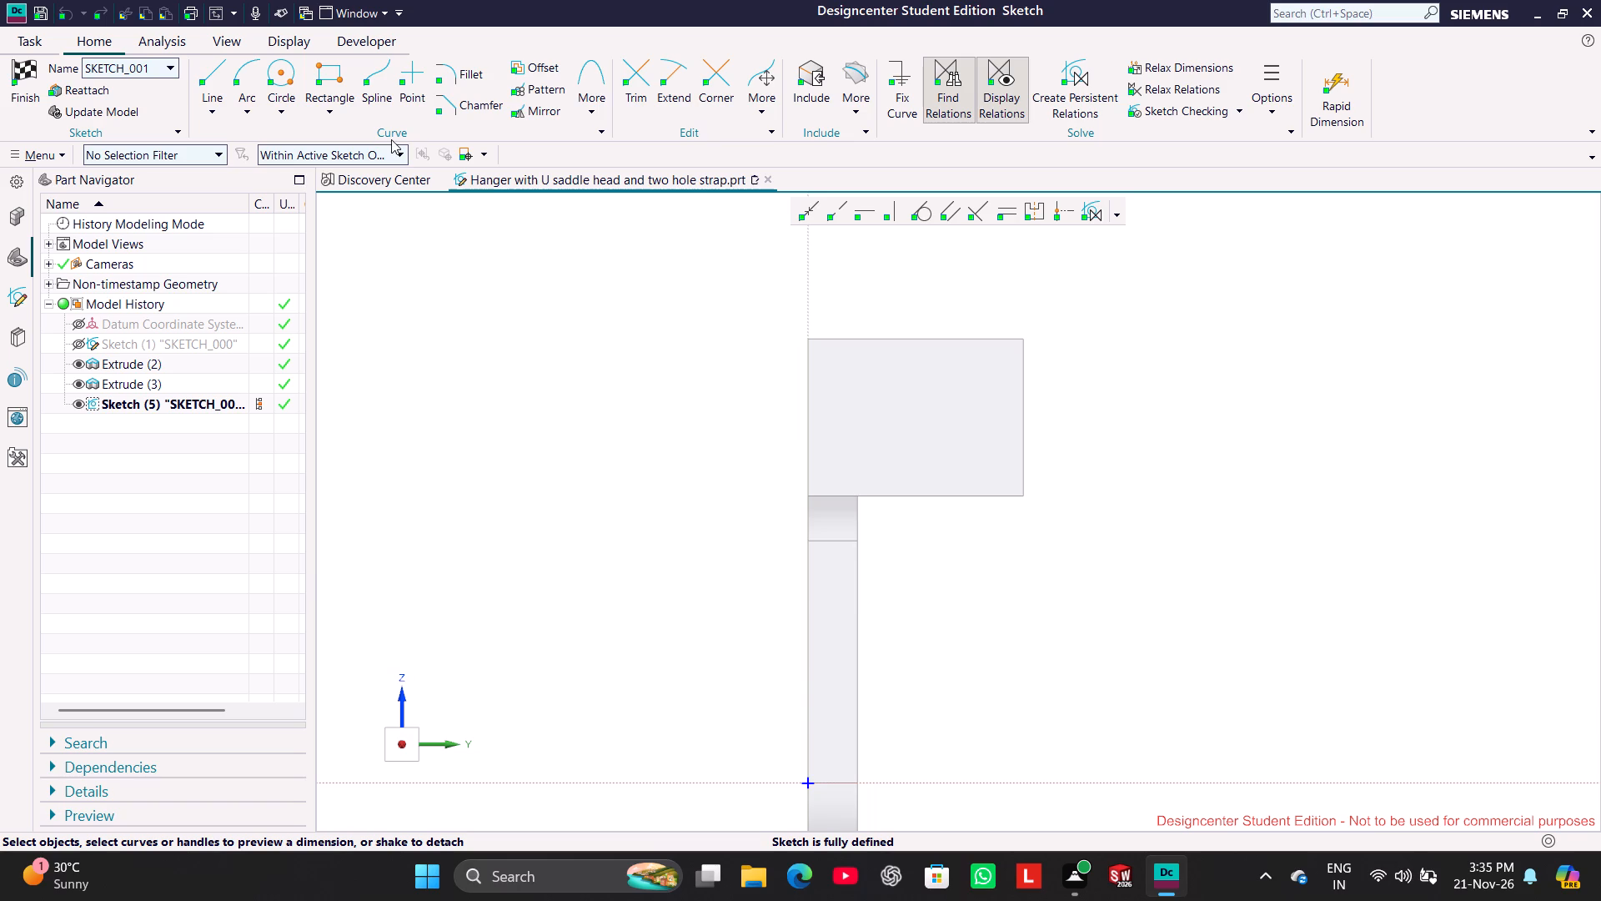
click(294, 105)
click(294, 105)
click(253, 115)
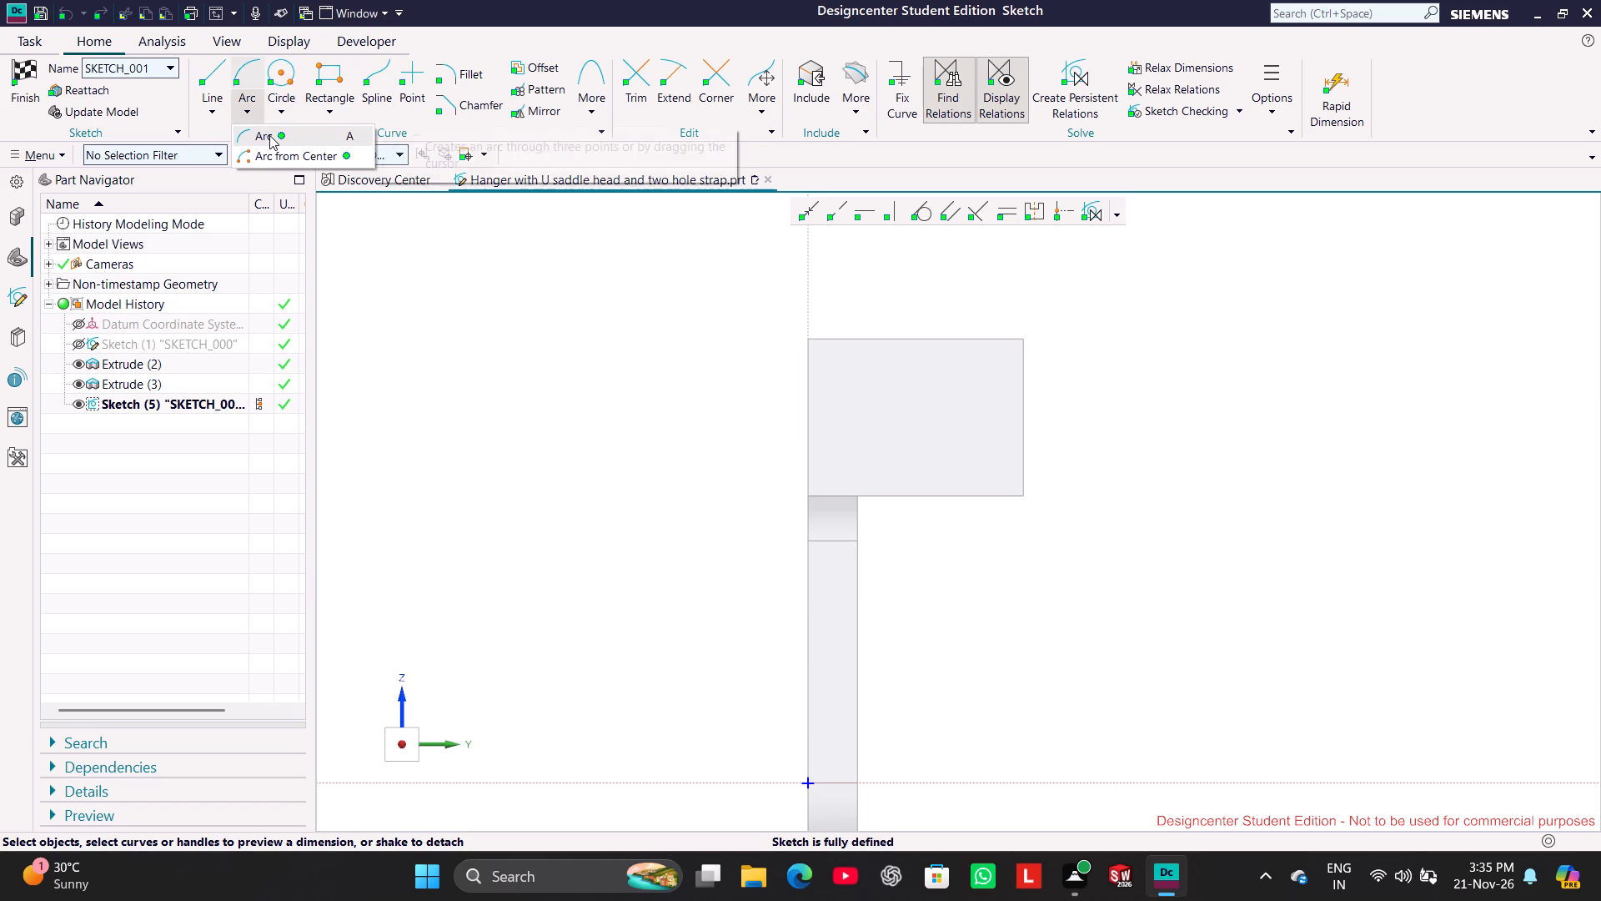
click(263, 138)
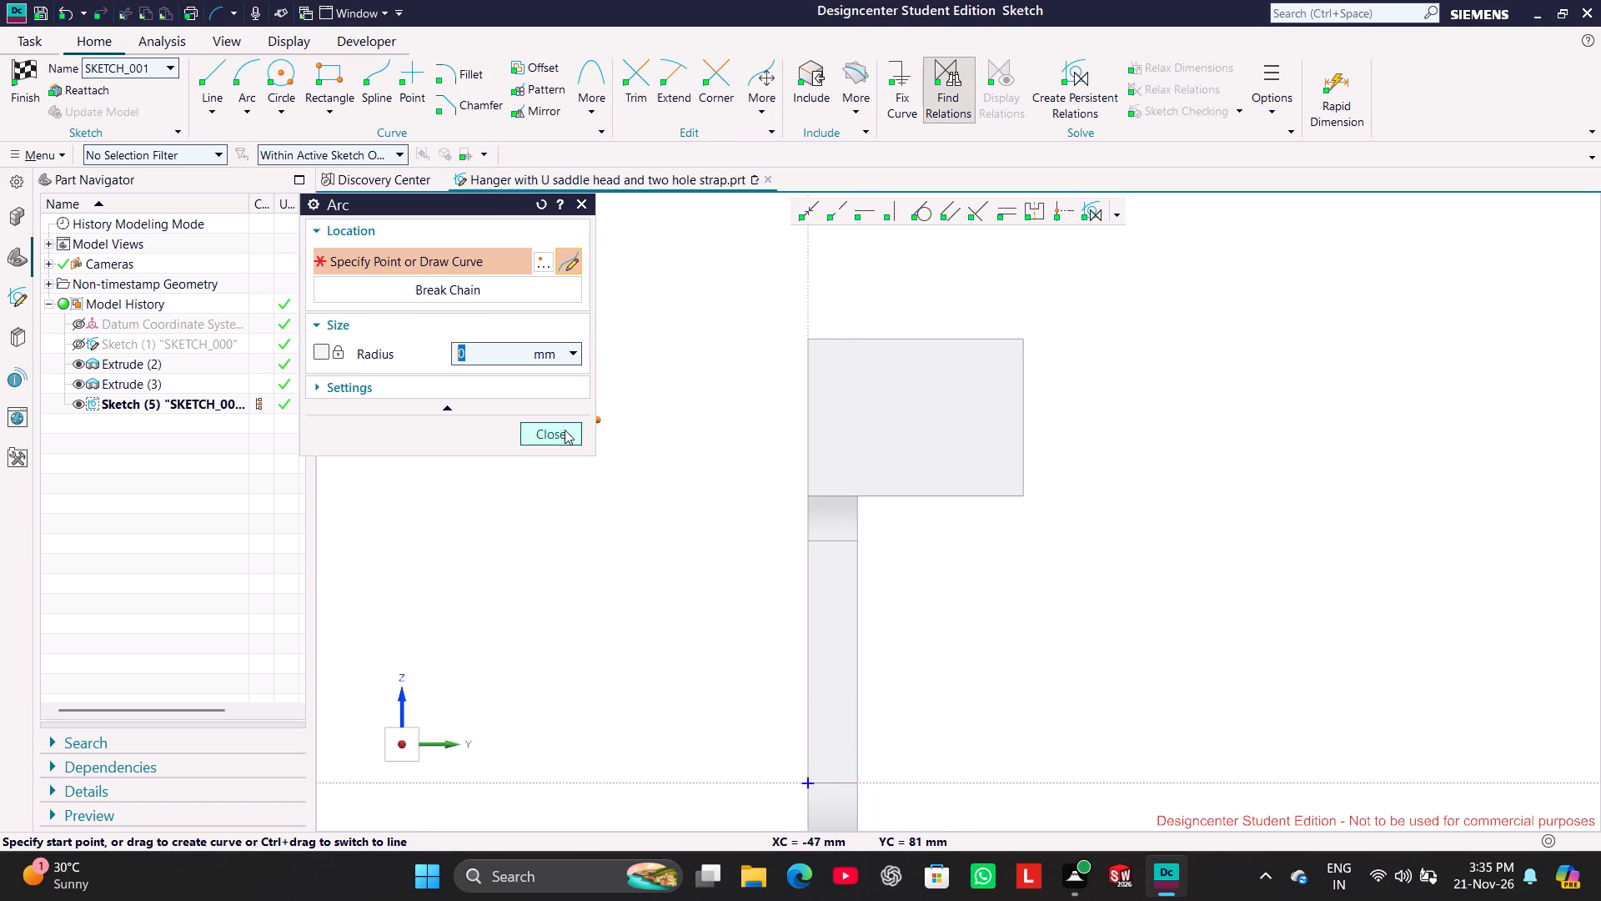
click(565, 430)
Include the saddle head's top edge as a reference in the sketch.
click(824, 79)
click(892, 335)
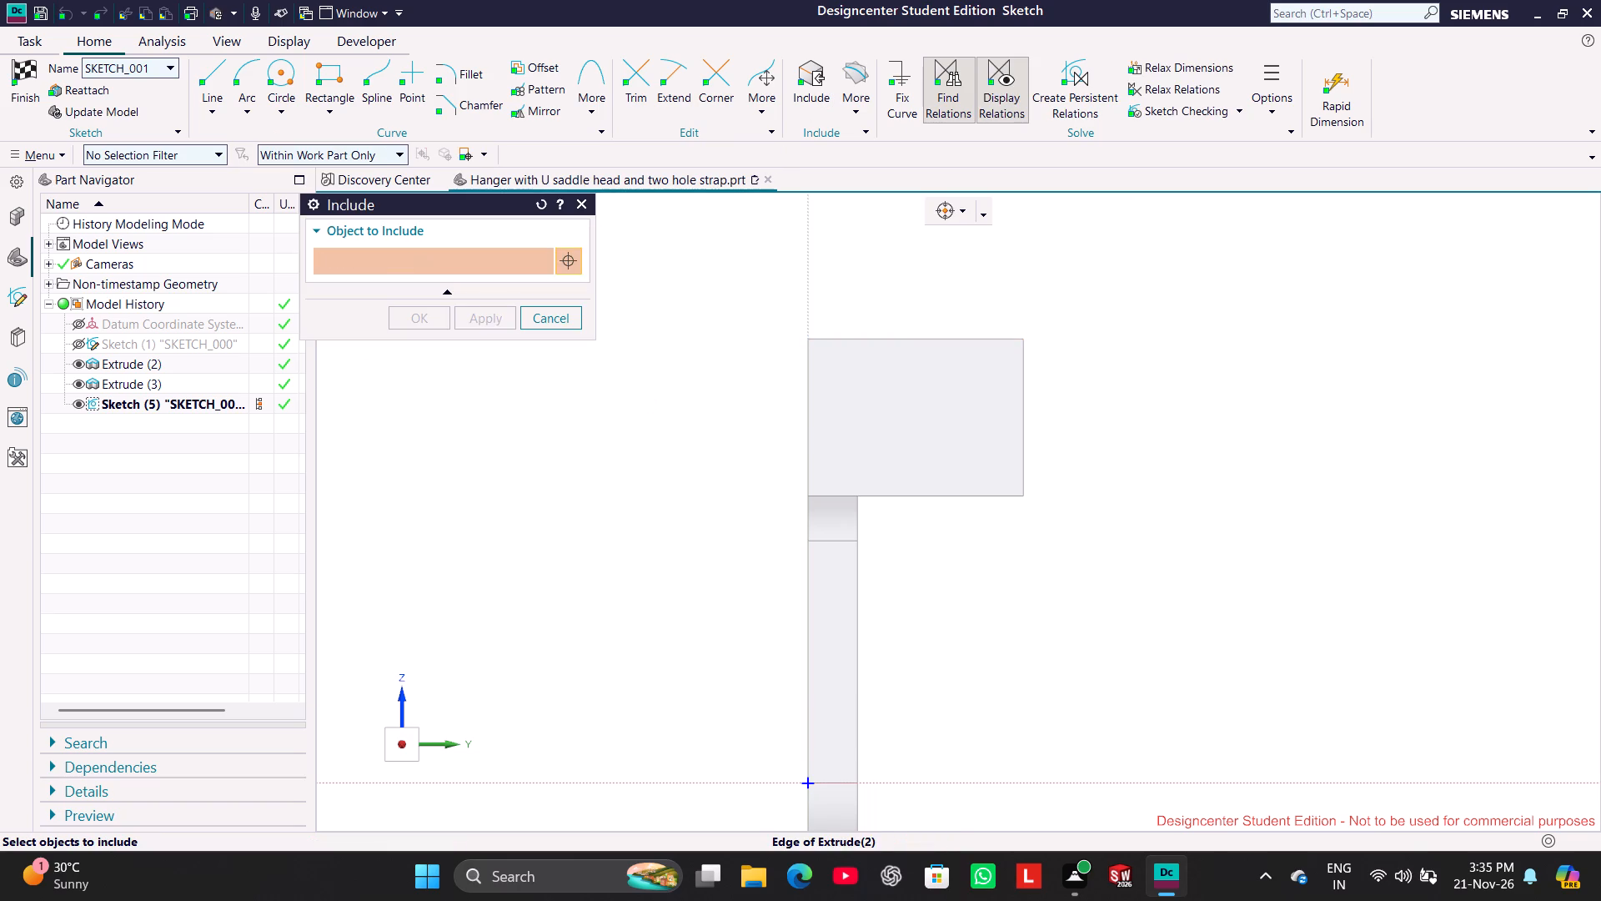
click(473, 312)
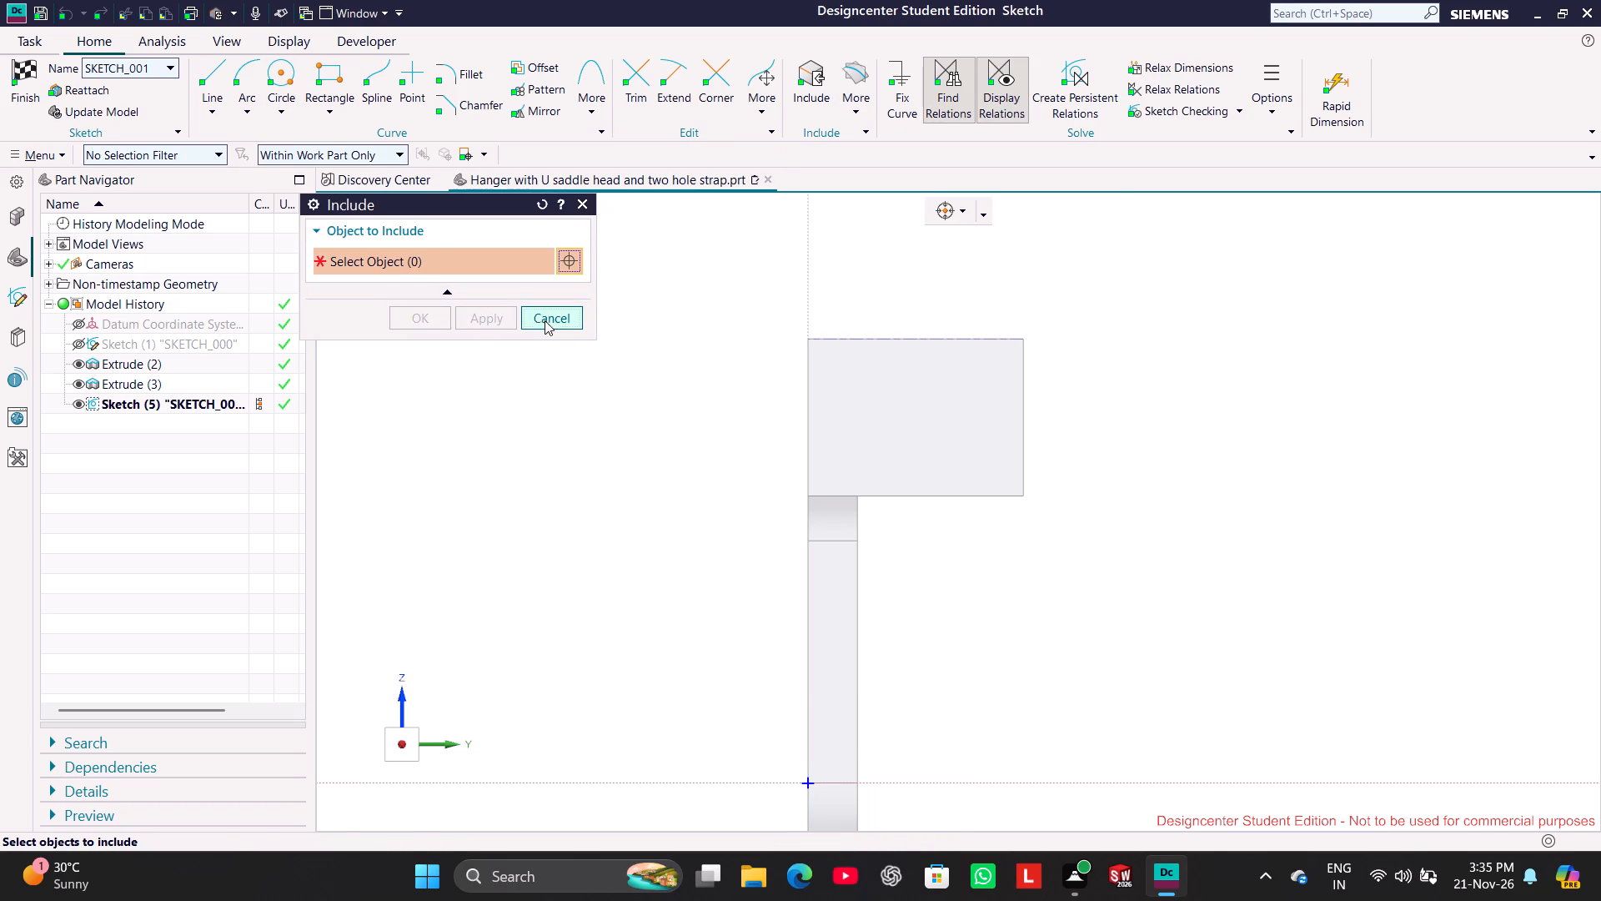
drag(545, 320, 534, 317)
Draw a three-point arc of about 16 mm radius, with both ends on the included top edge and curving down into the saddle head.
click(240, 86)
click(844, 342)
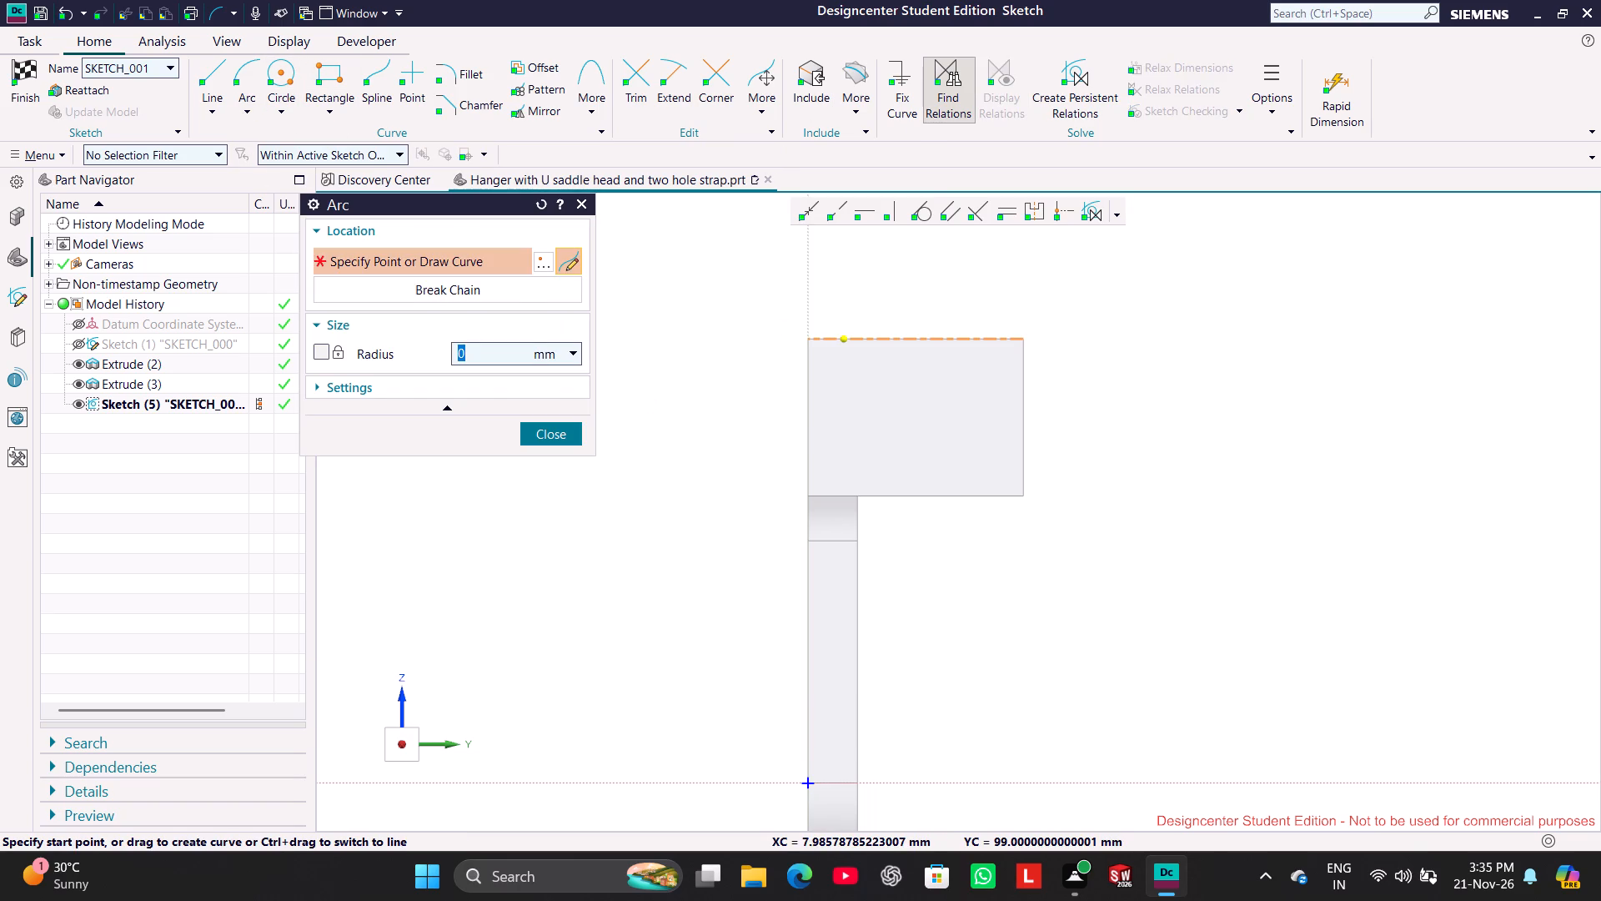
click(978, 335)
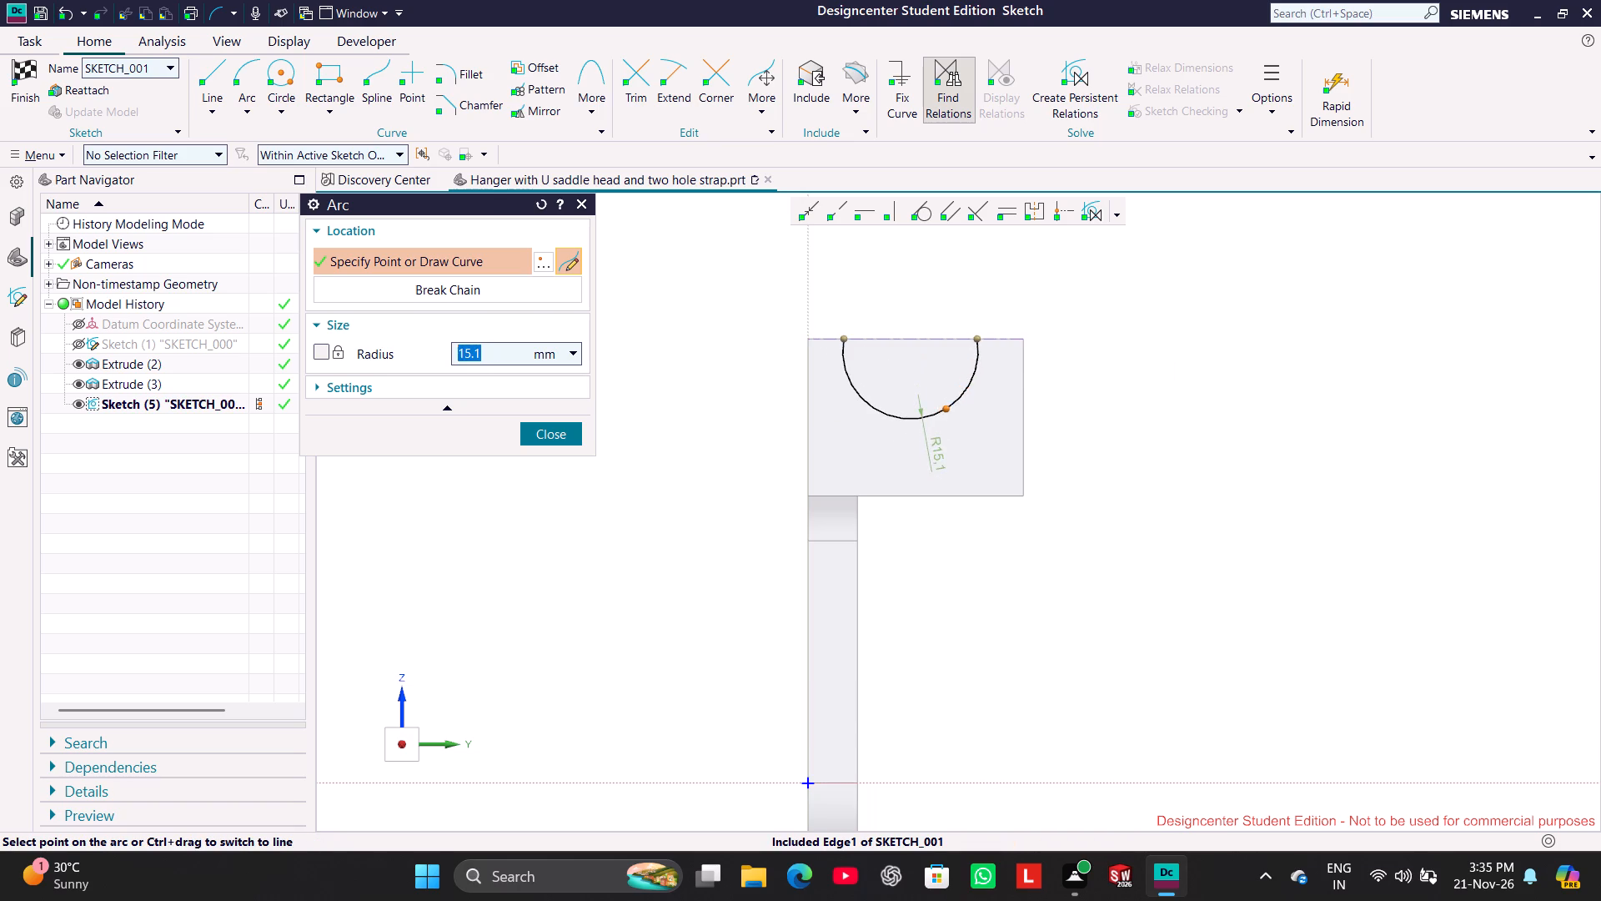
click(941, 376)
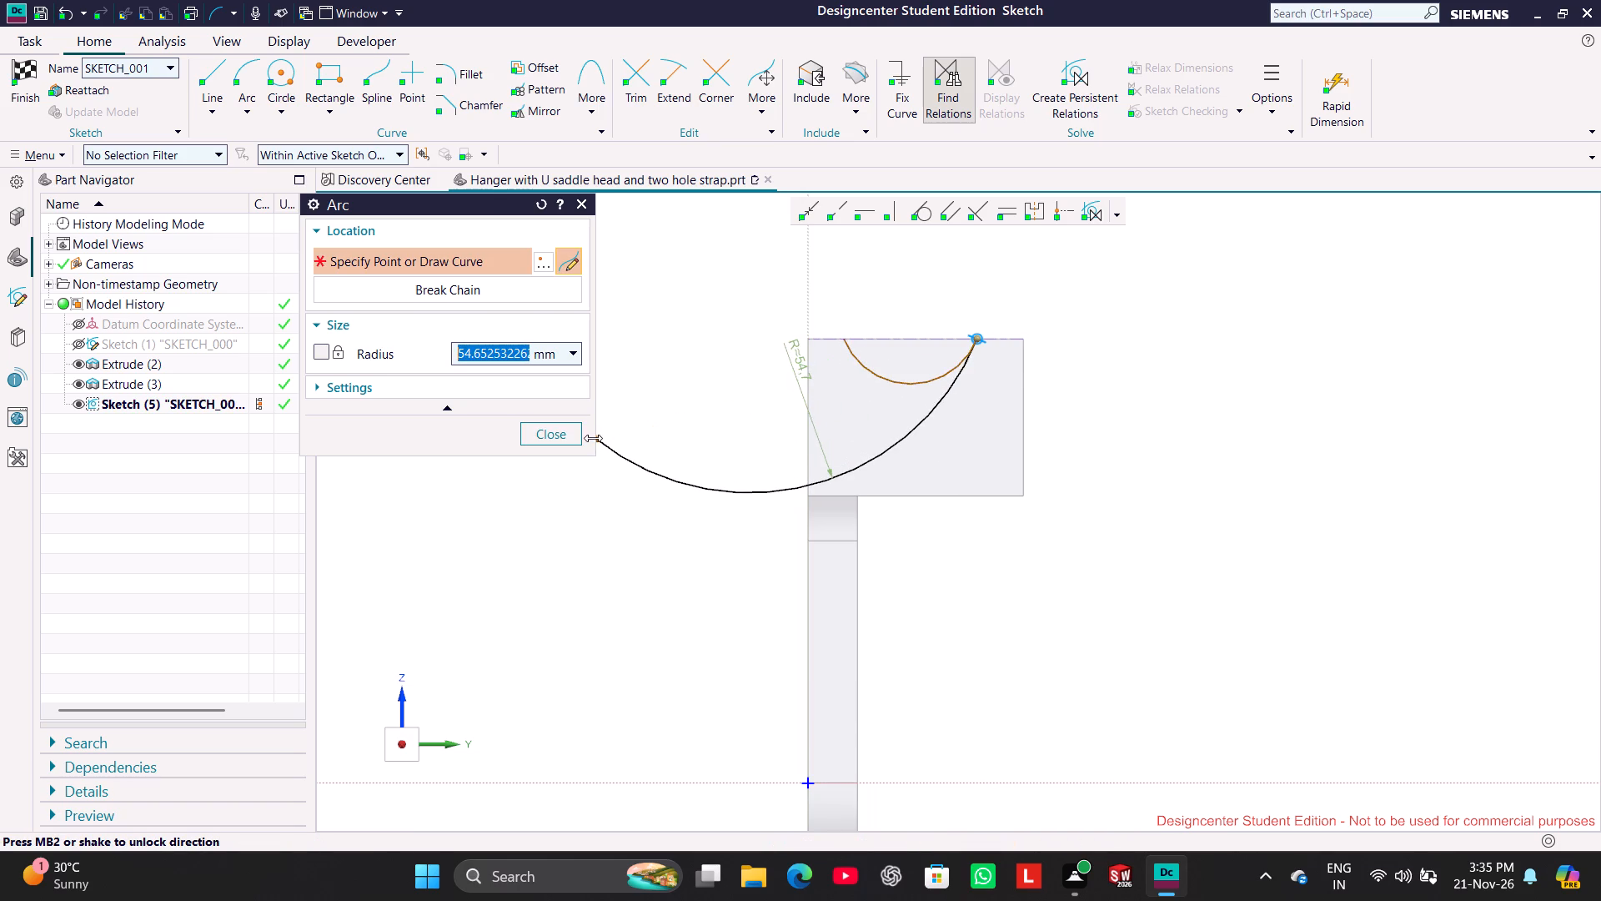
click(566, 430)
Move the arc's centre point onto the included top edge so the arc forms a semicircle.
scroll(942, 314, up, 1)
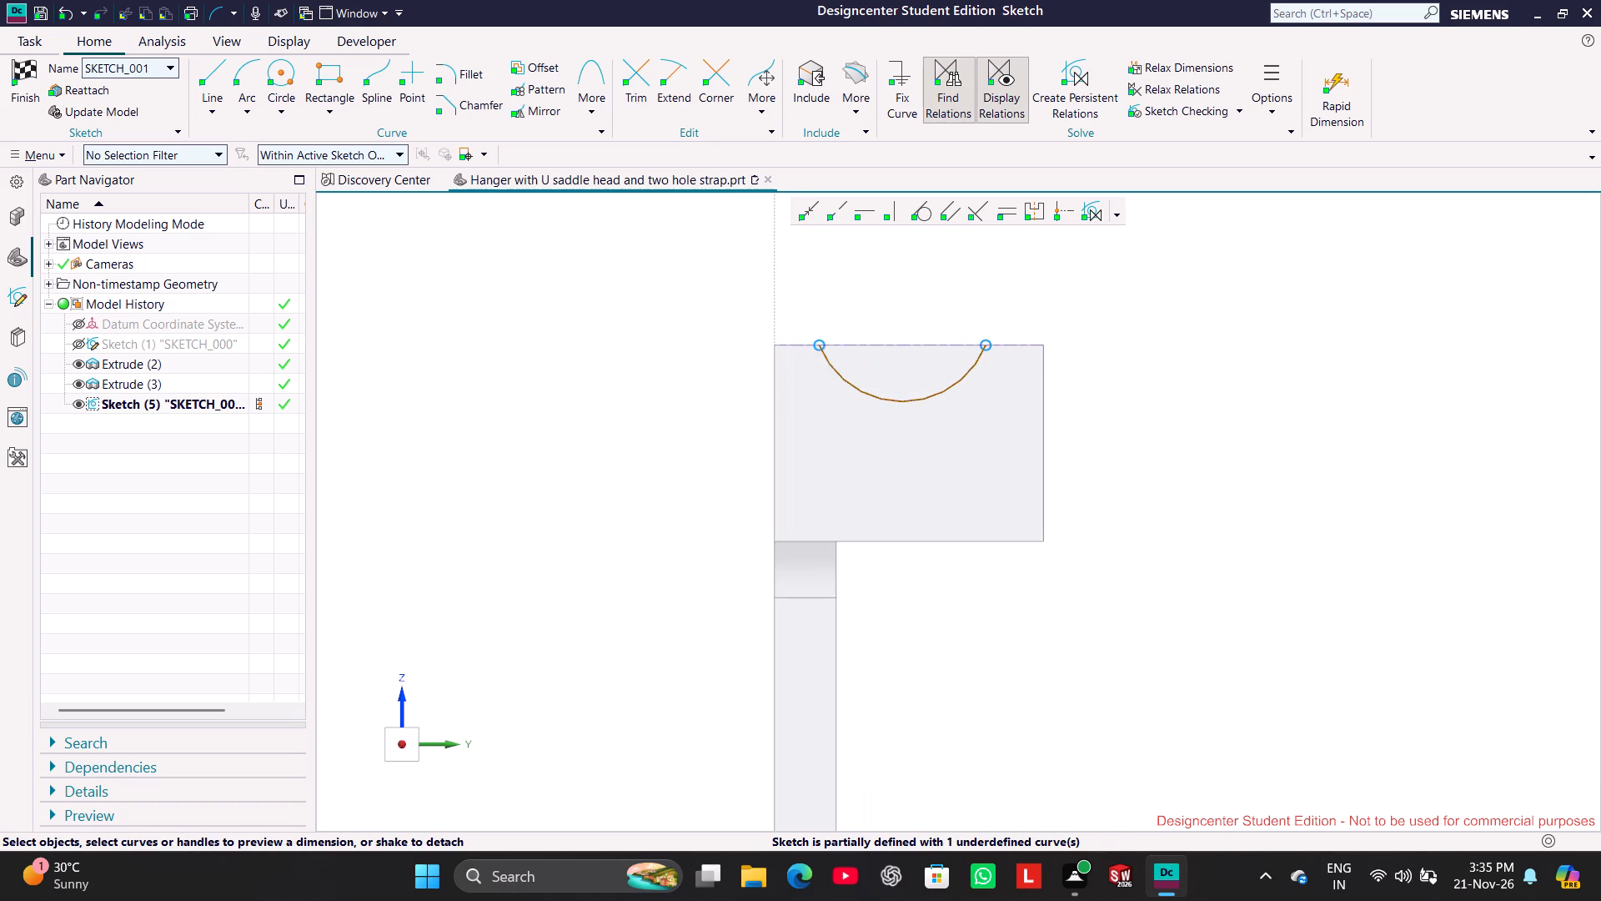
scroll(942, 312, up, 1)
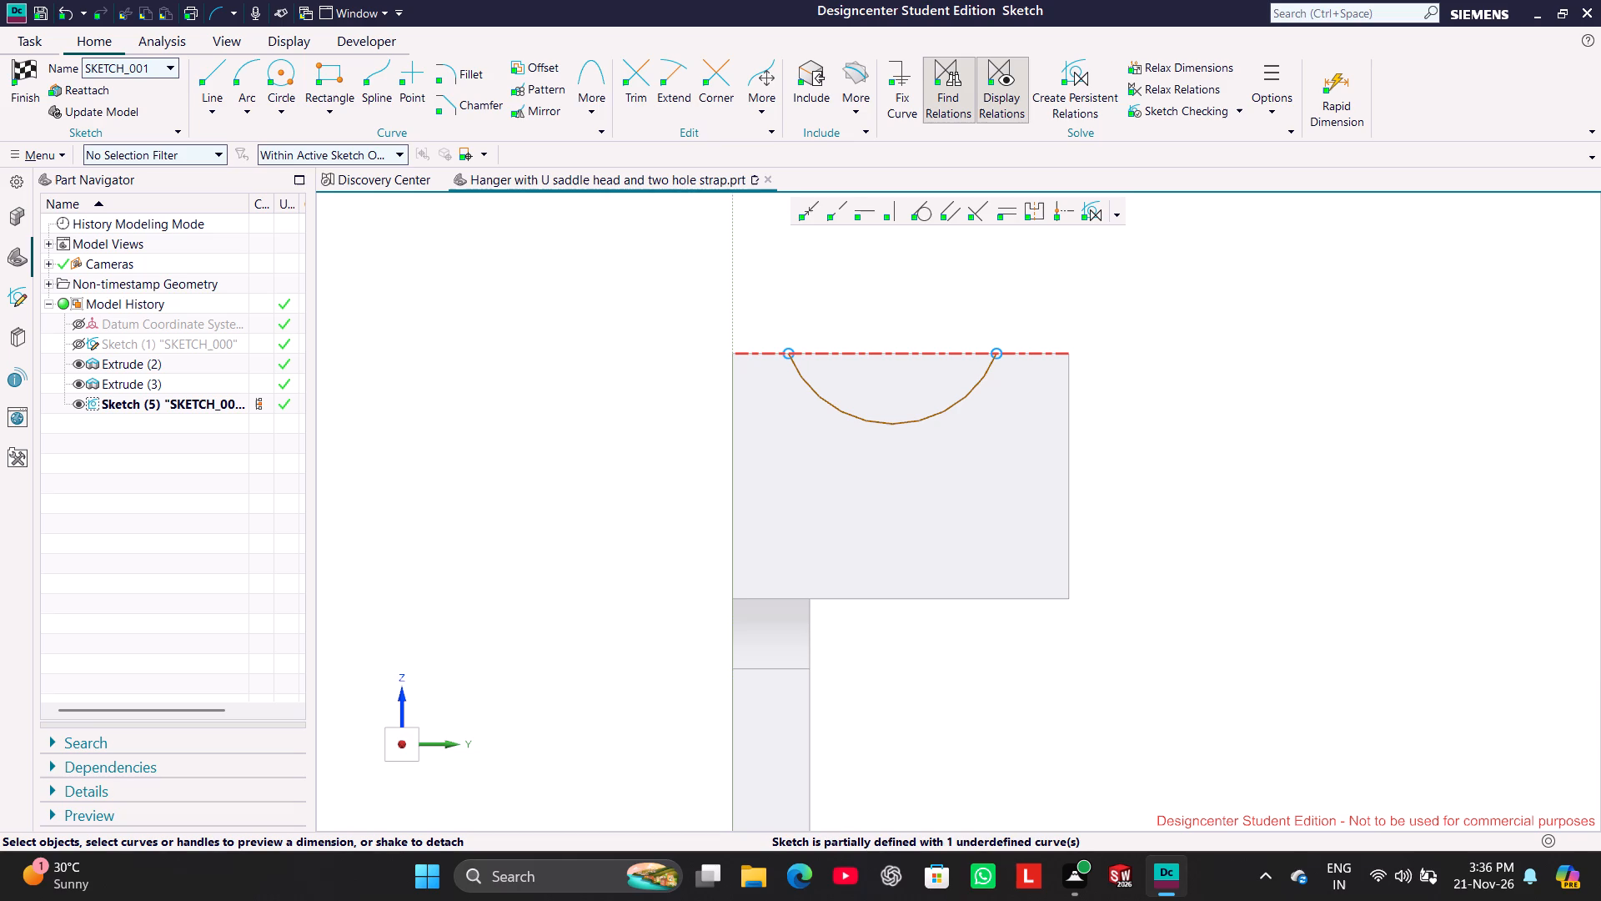
click(915, 420)
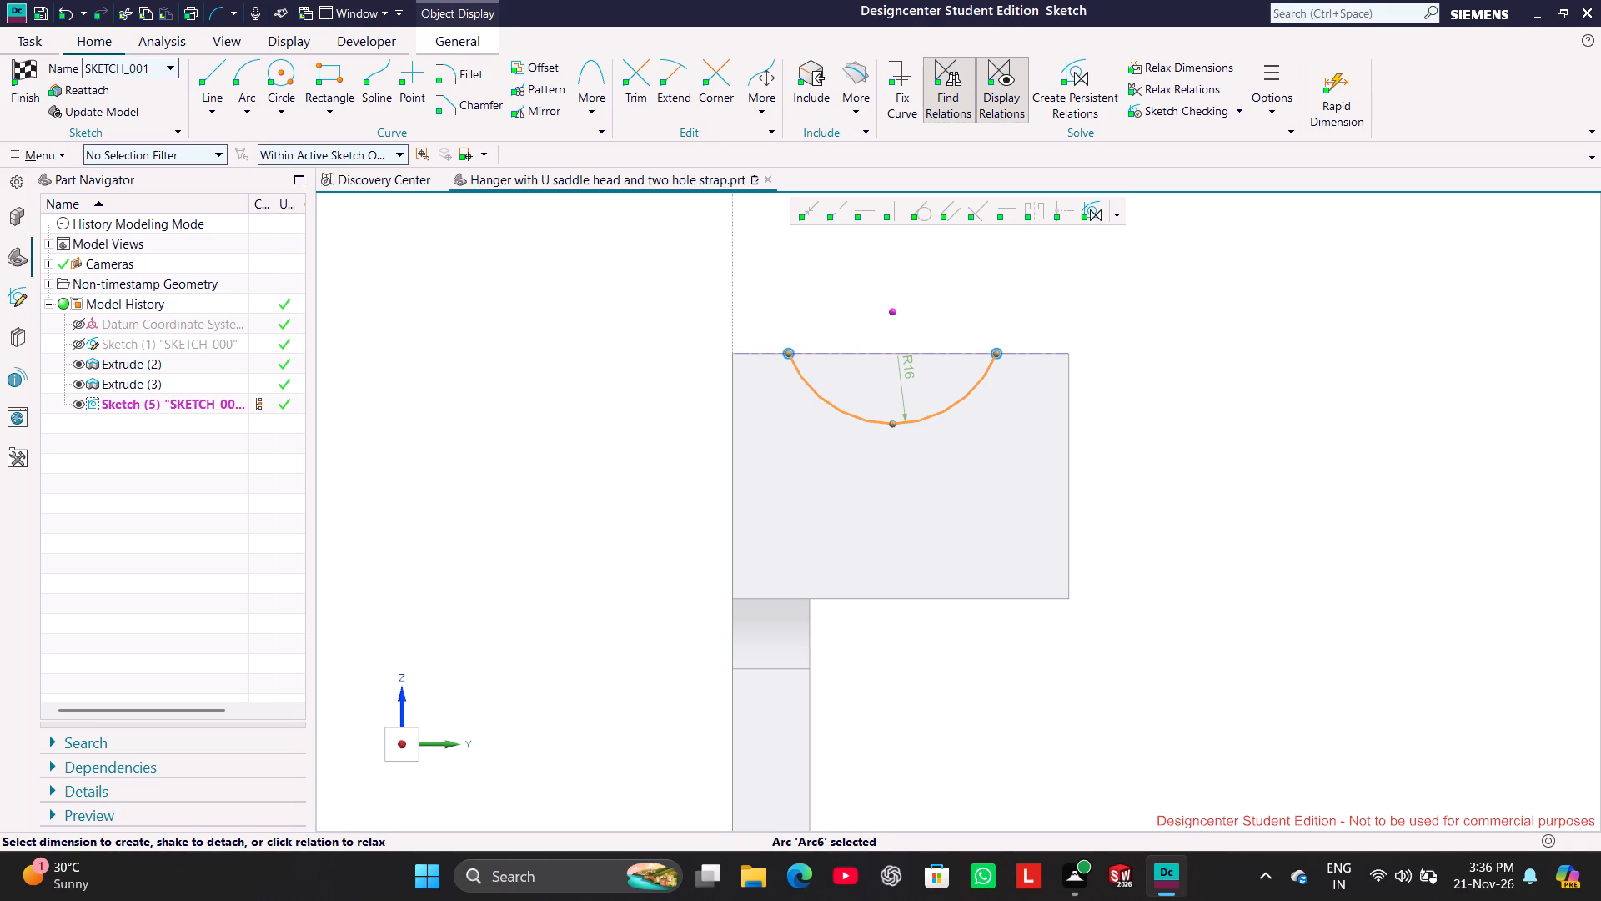
drag(892, 310, 891, 352)
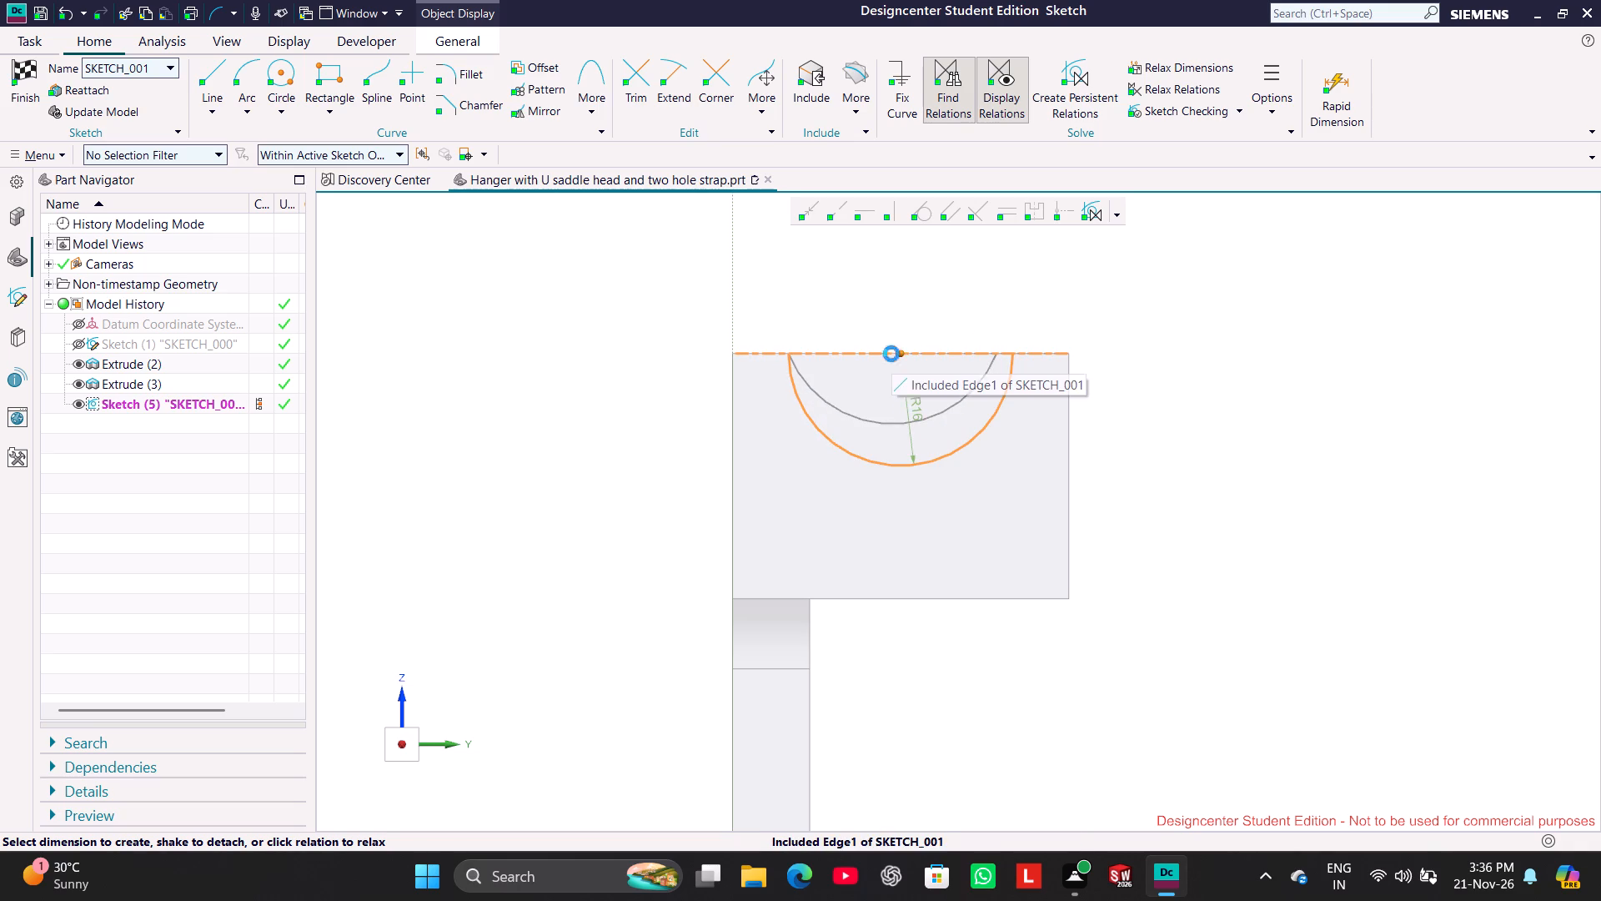
click(624, 443)
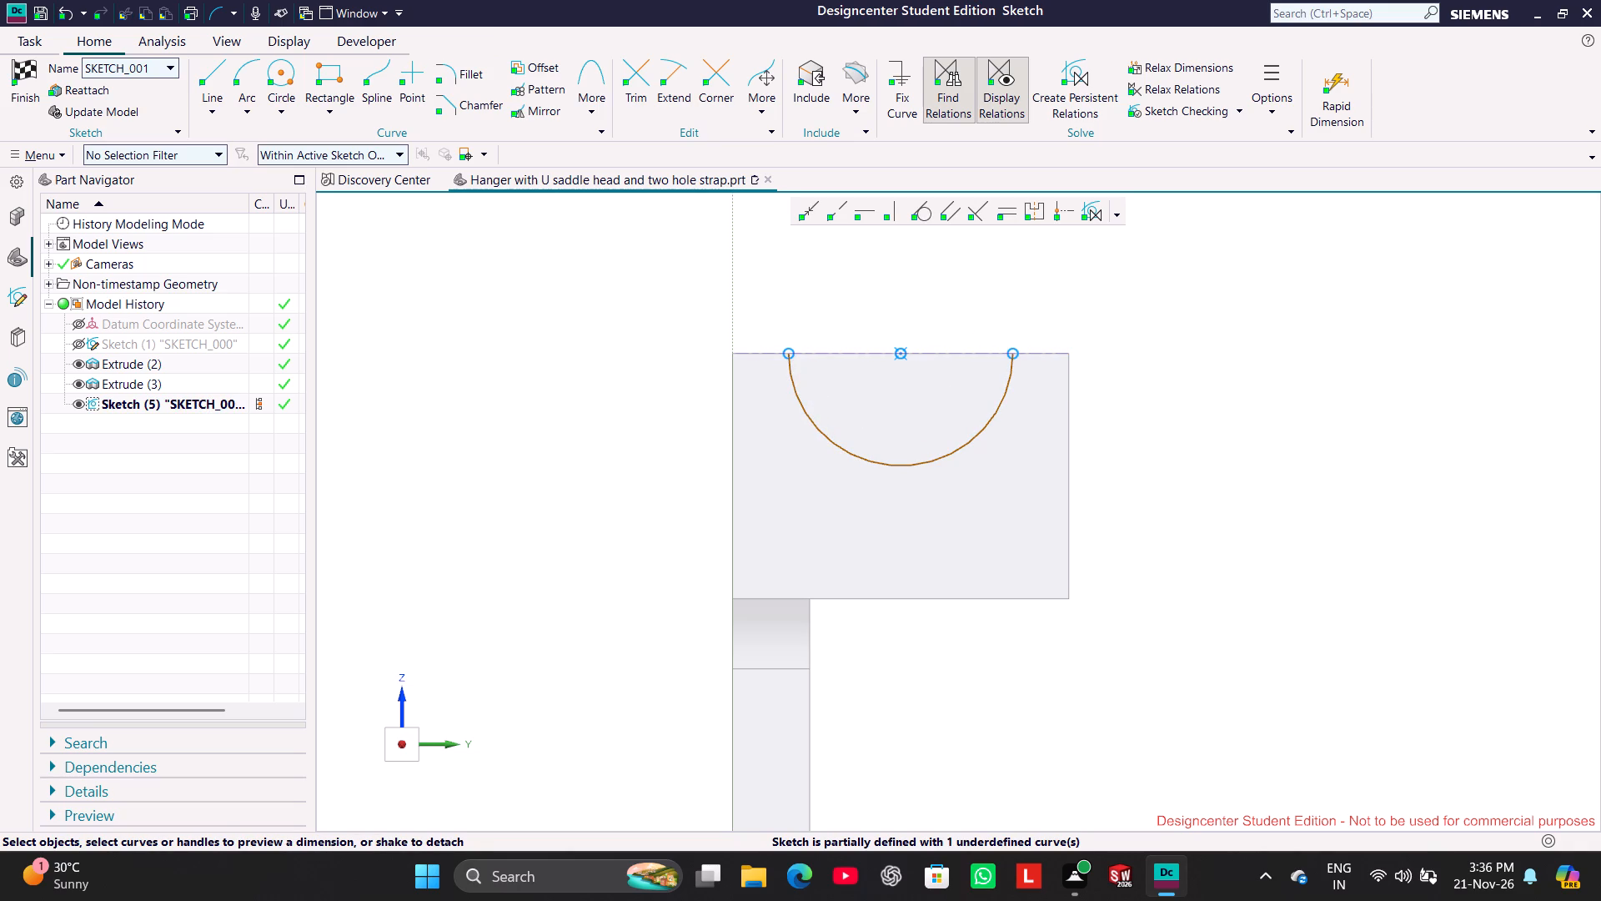
Add a Rapid Dimension from the vertical sketch axis to the point at the semicircle's centre and place it above the saddle head.
click(902, 356)
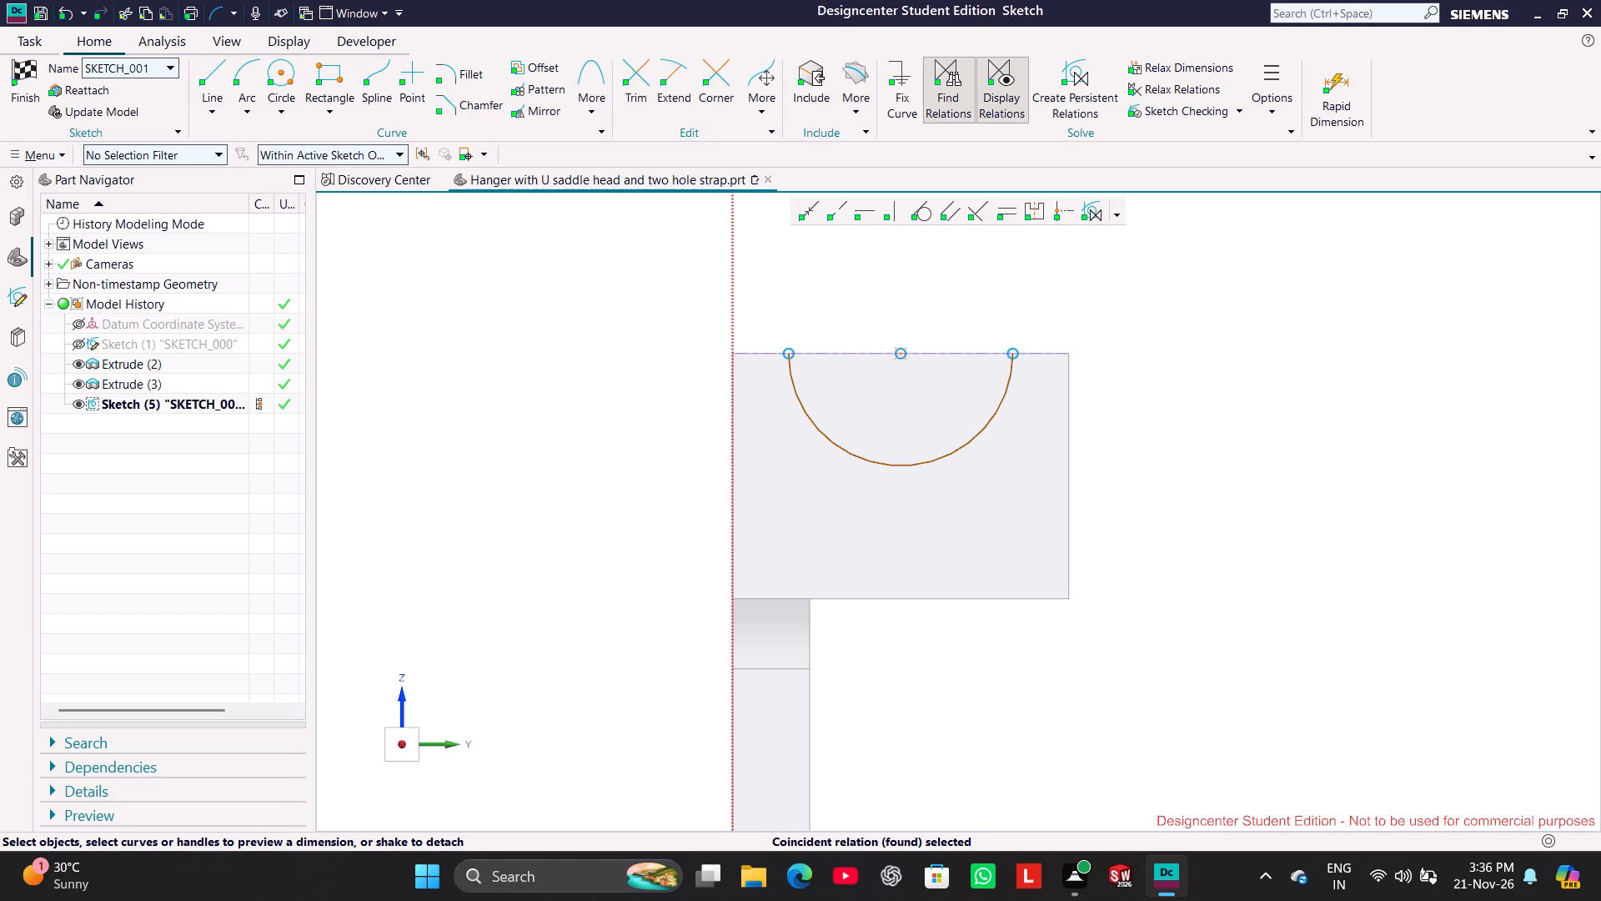
click(733, 387)
click(1318, 102)
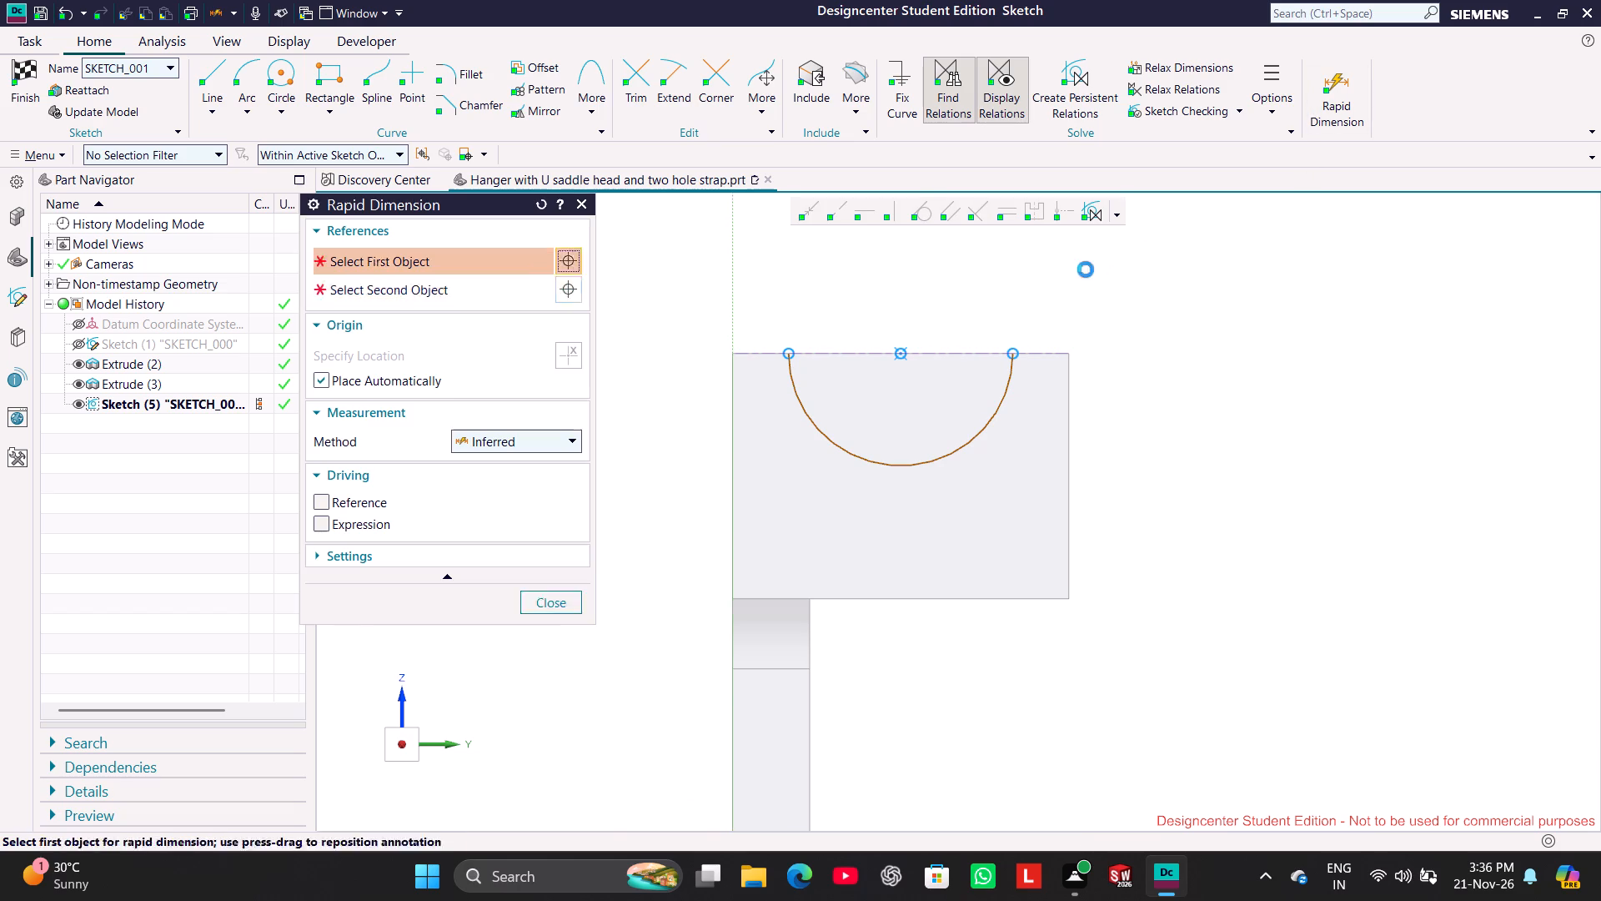
click(906, 355)
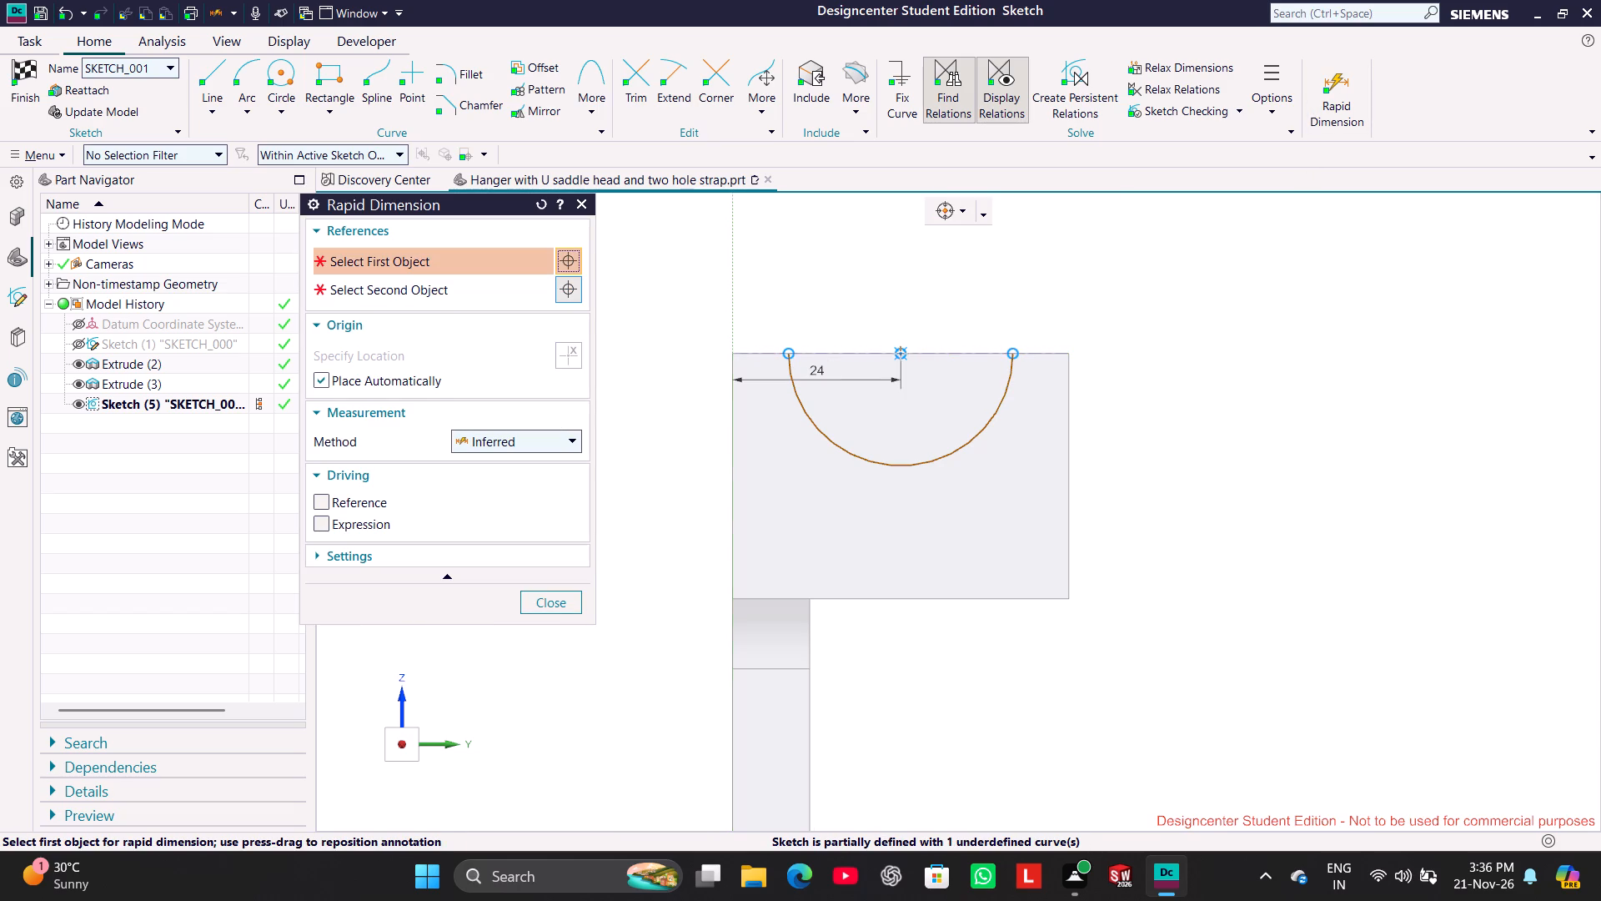
click(540, 596)
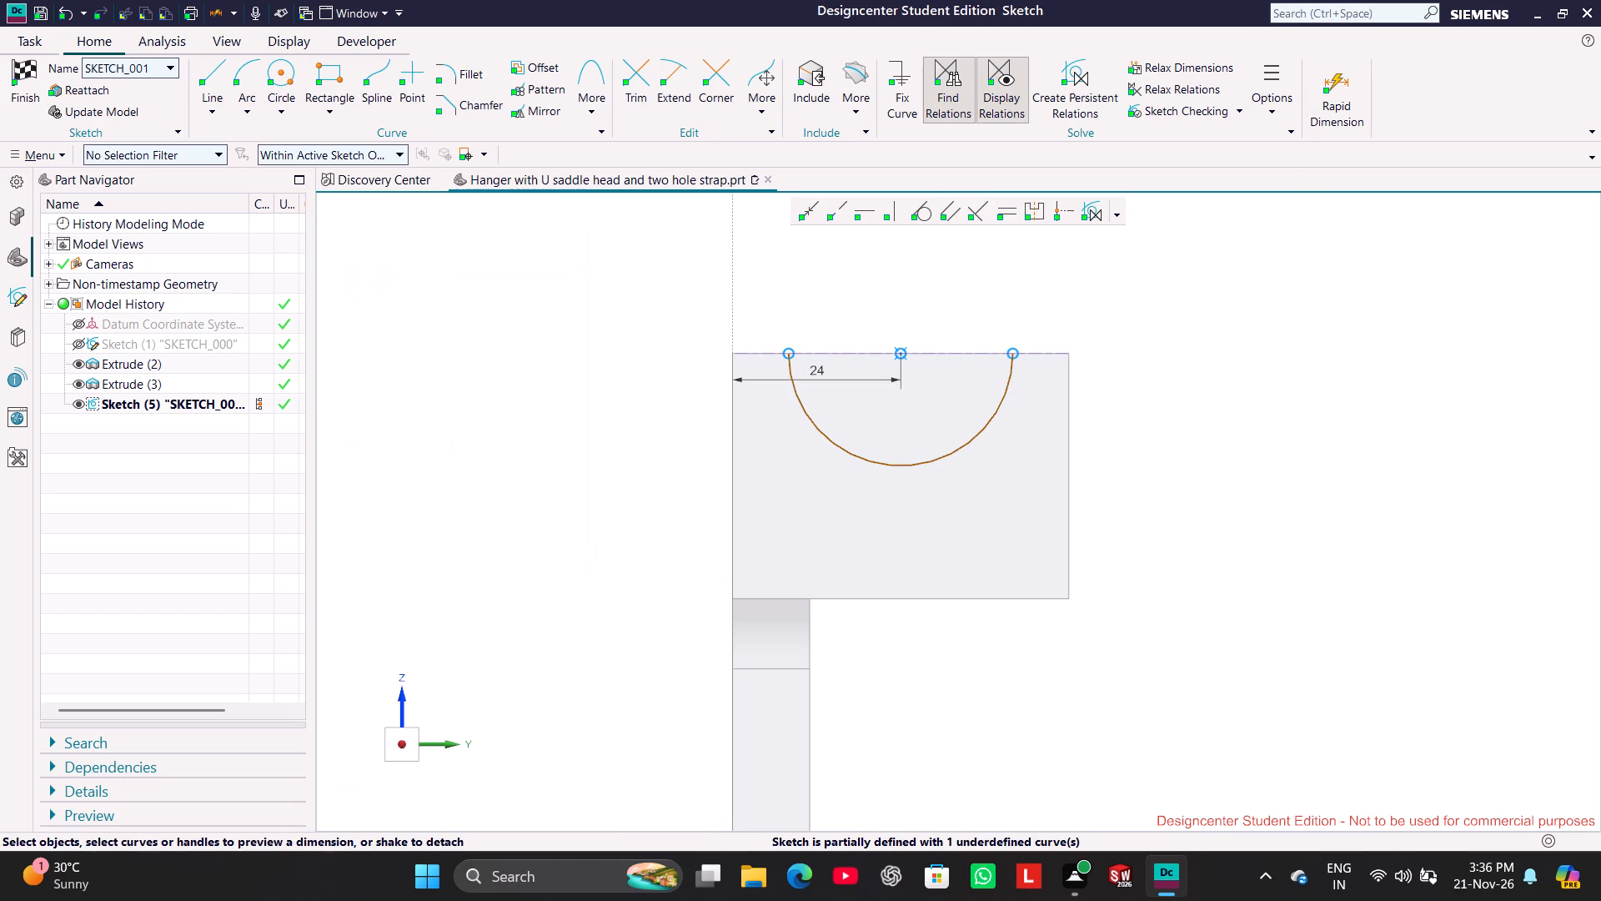
drag(830, 383, 808, 305)
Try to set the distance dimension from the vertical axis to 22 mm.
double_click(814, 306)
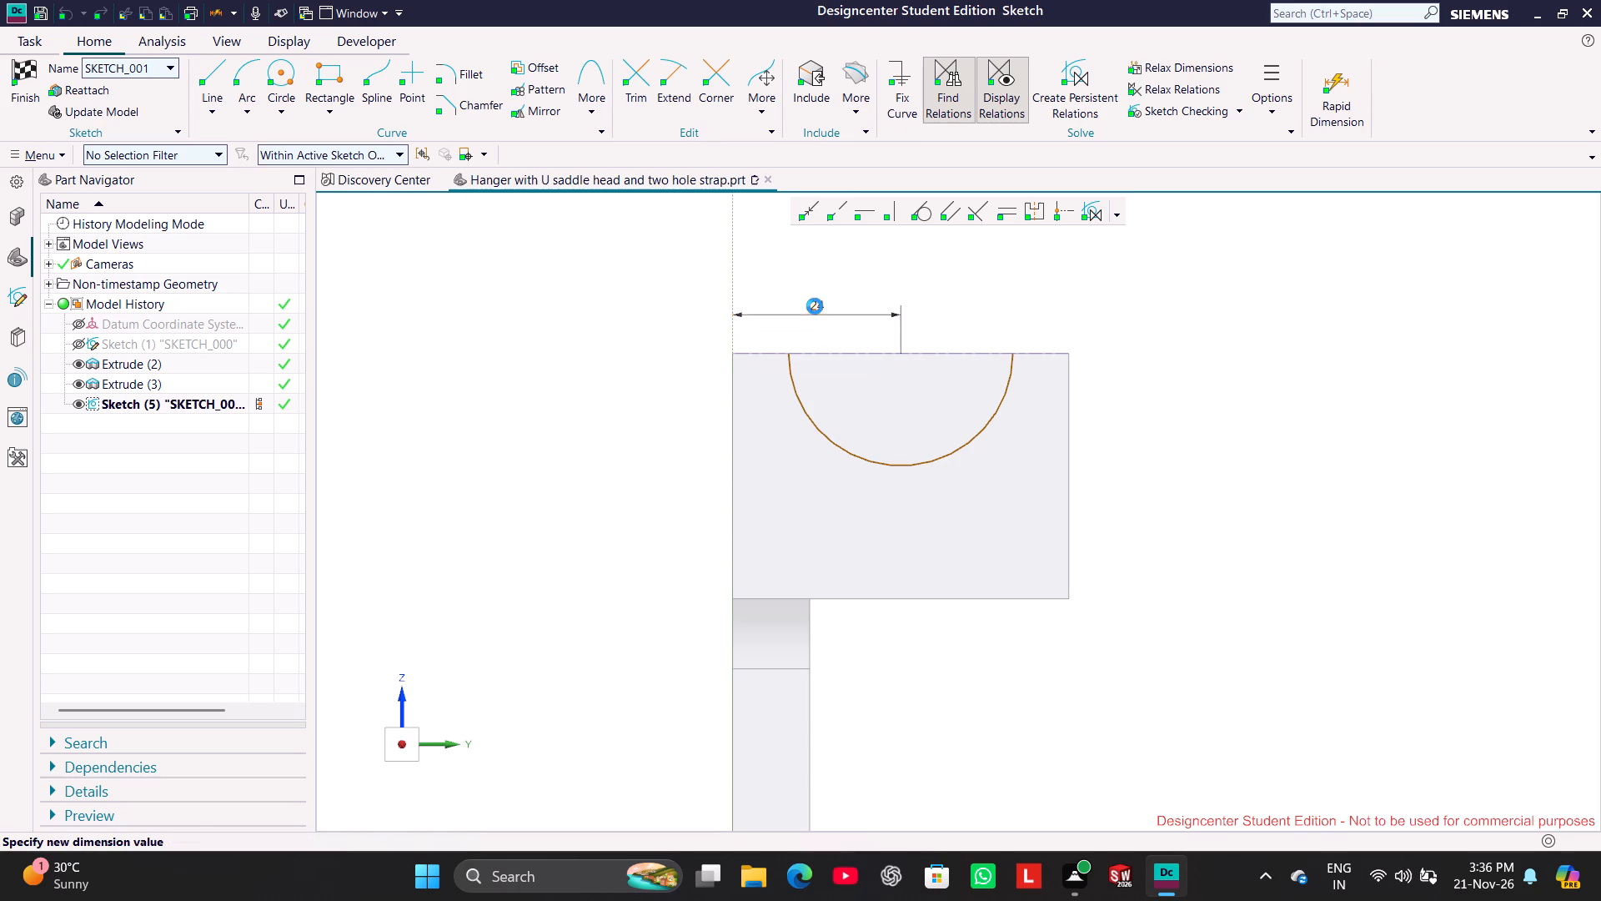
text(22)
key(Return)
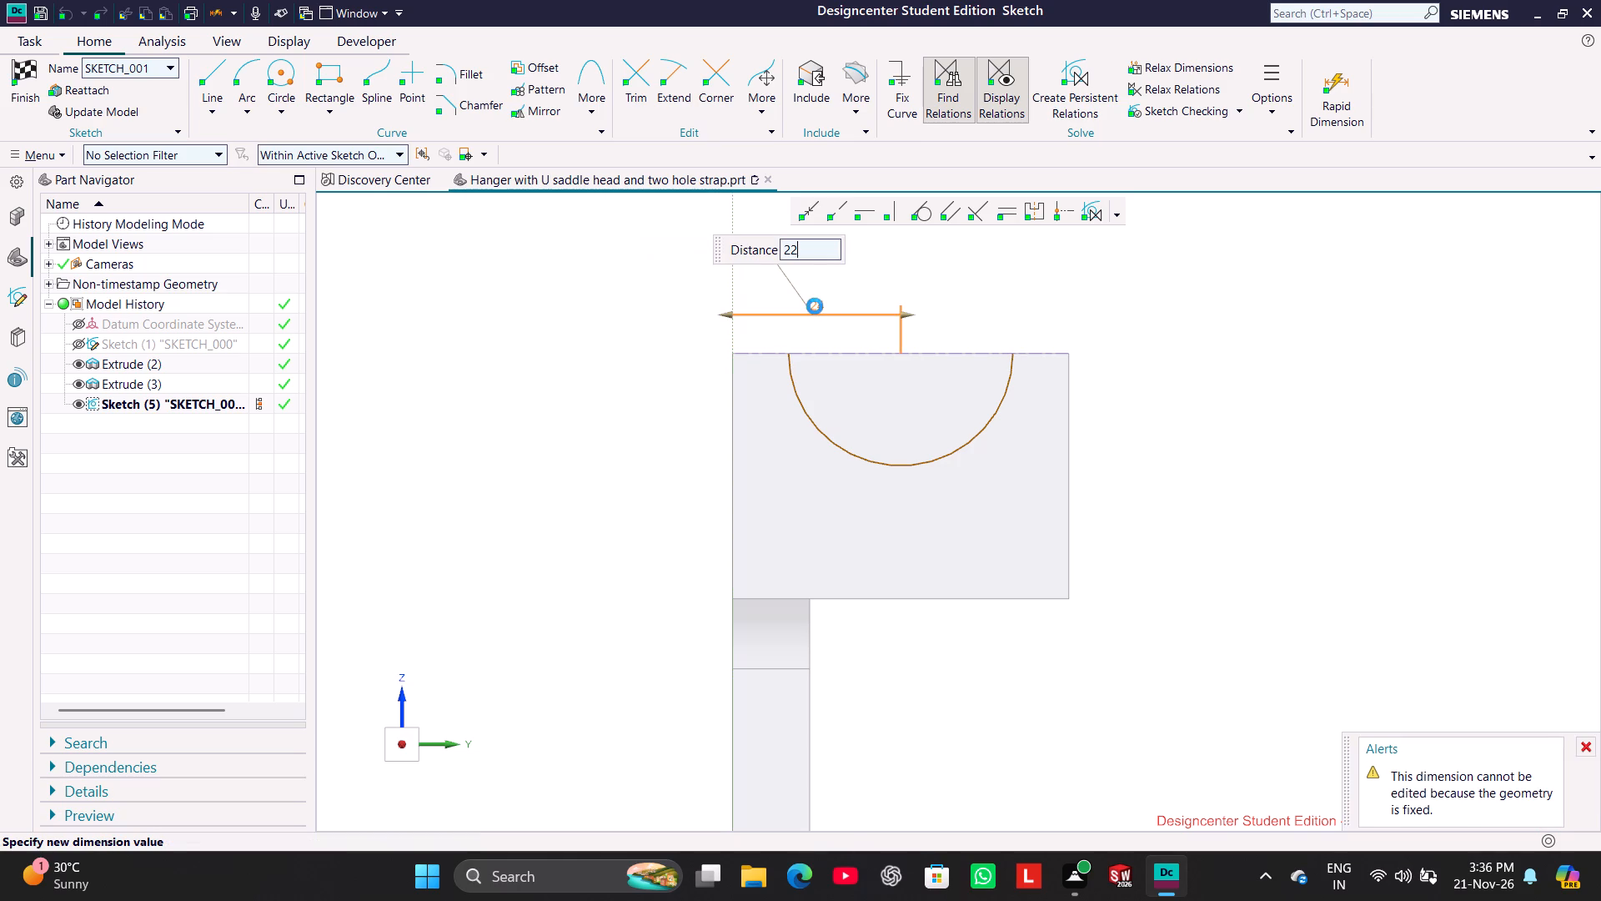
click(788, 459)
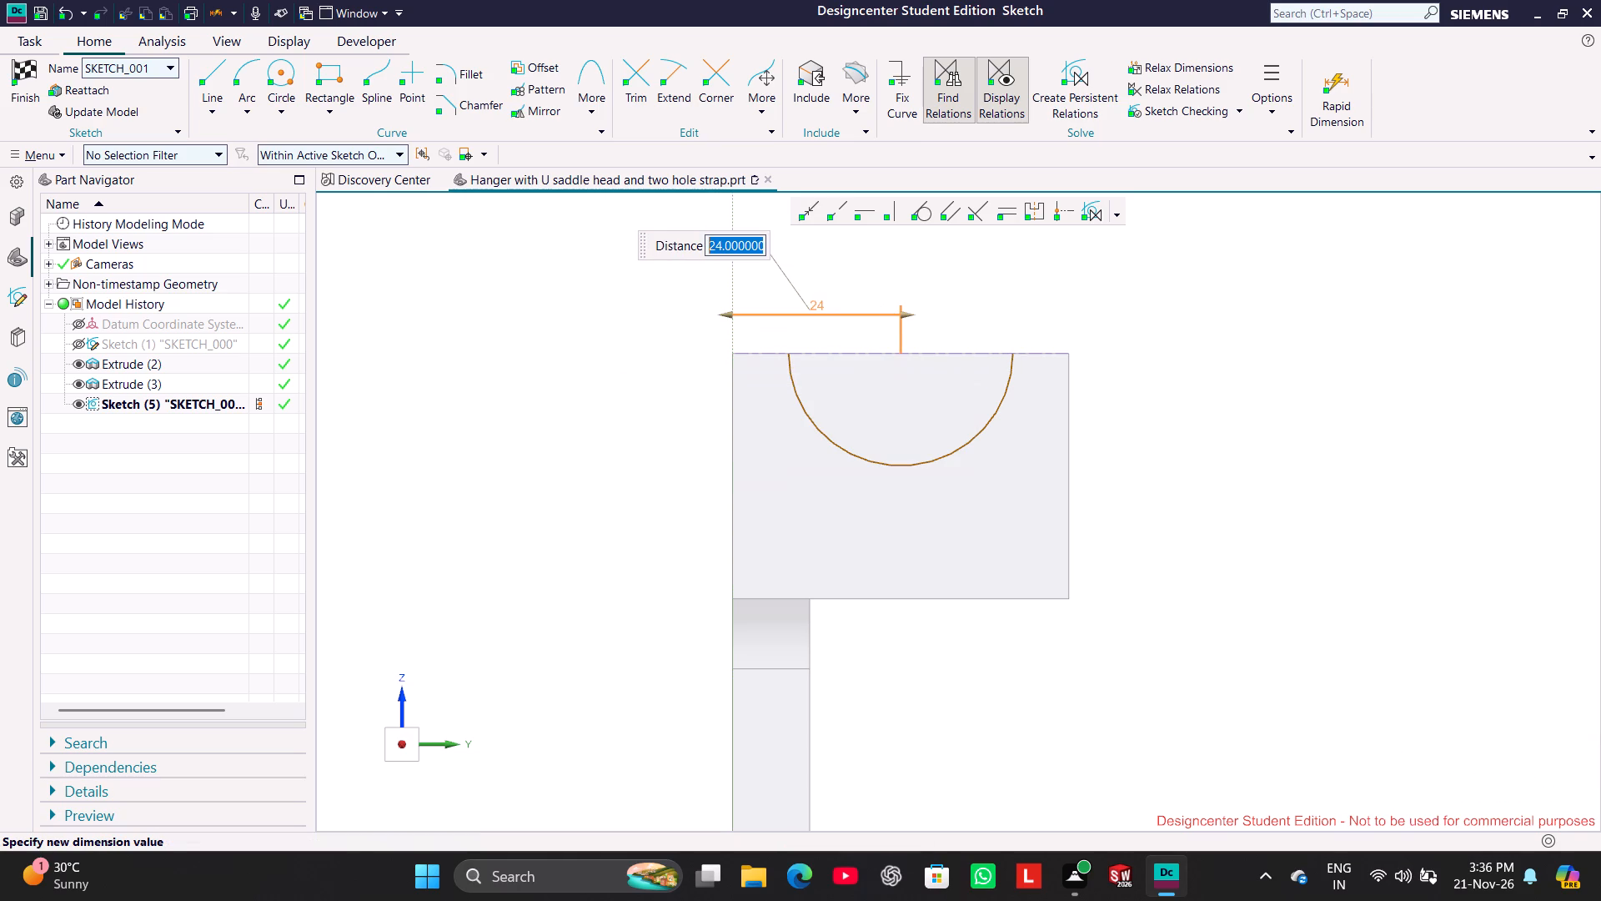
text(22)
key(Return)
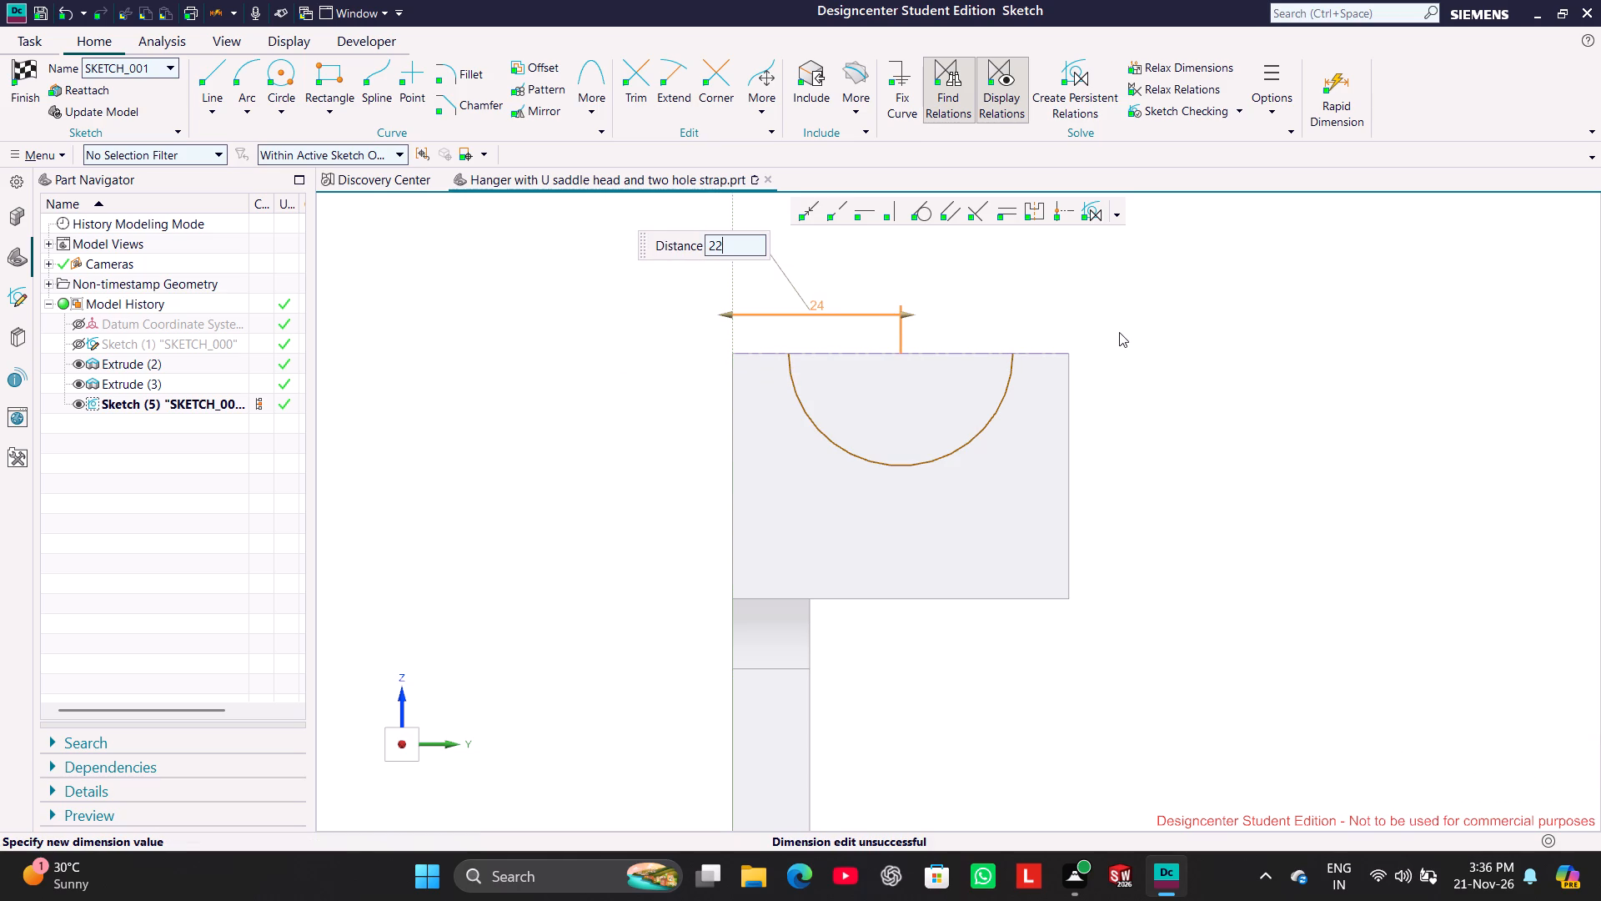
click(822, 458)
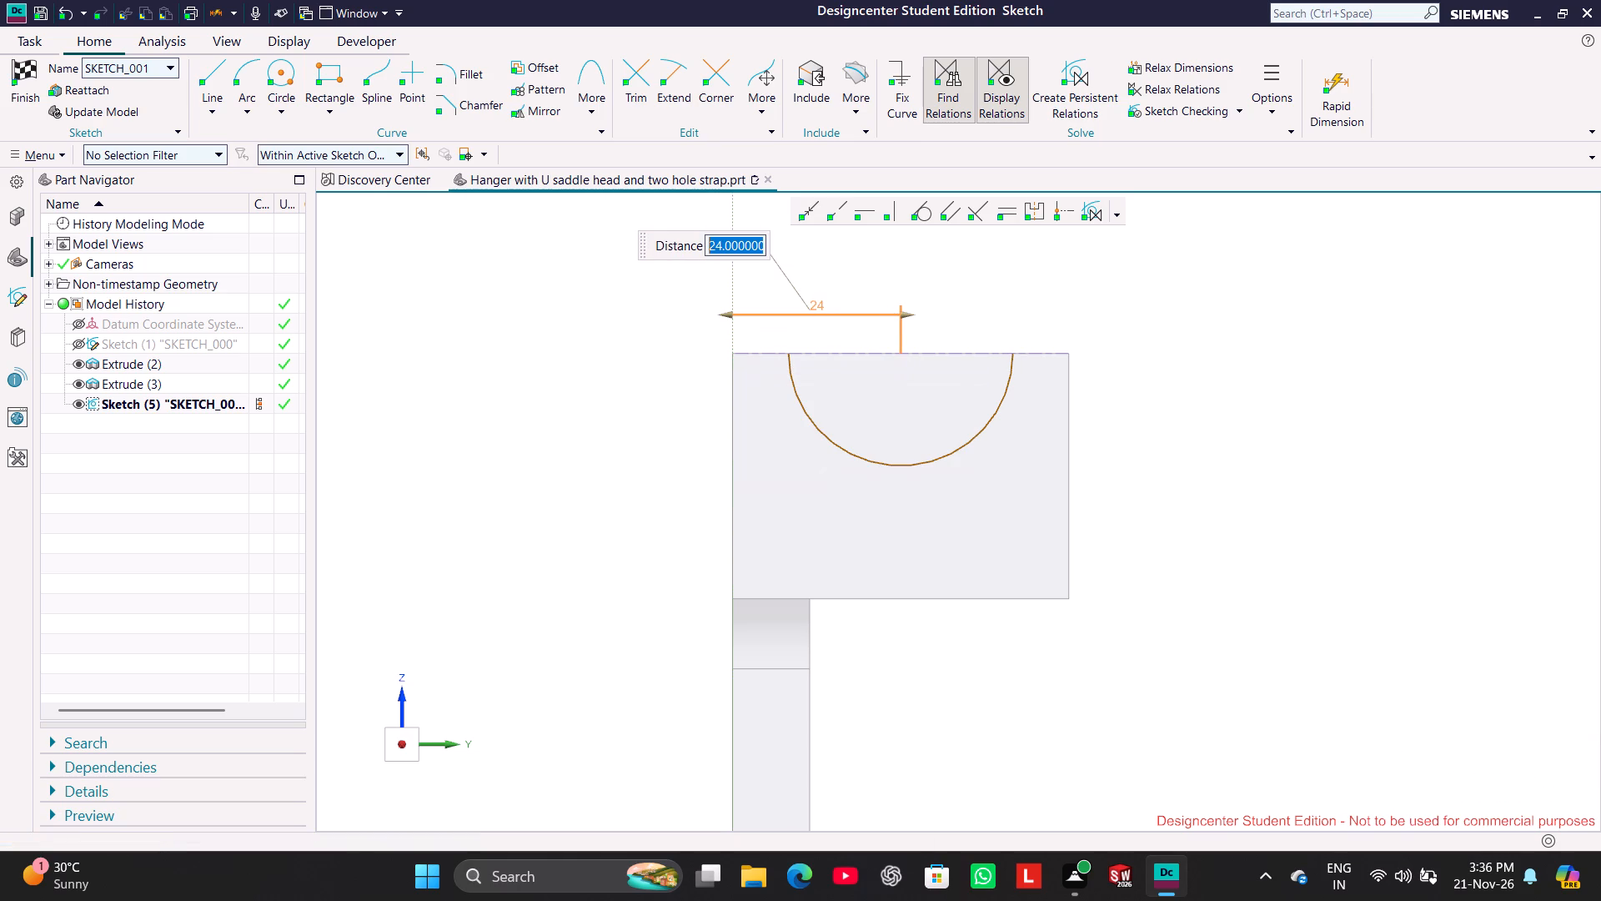
Enable Relax Dimensions and Relax Relations and retry setting the distance dimension to 22 mm.
click(1231, 67)
click(1220, 91)
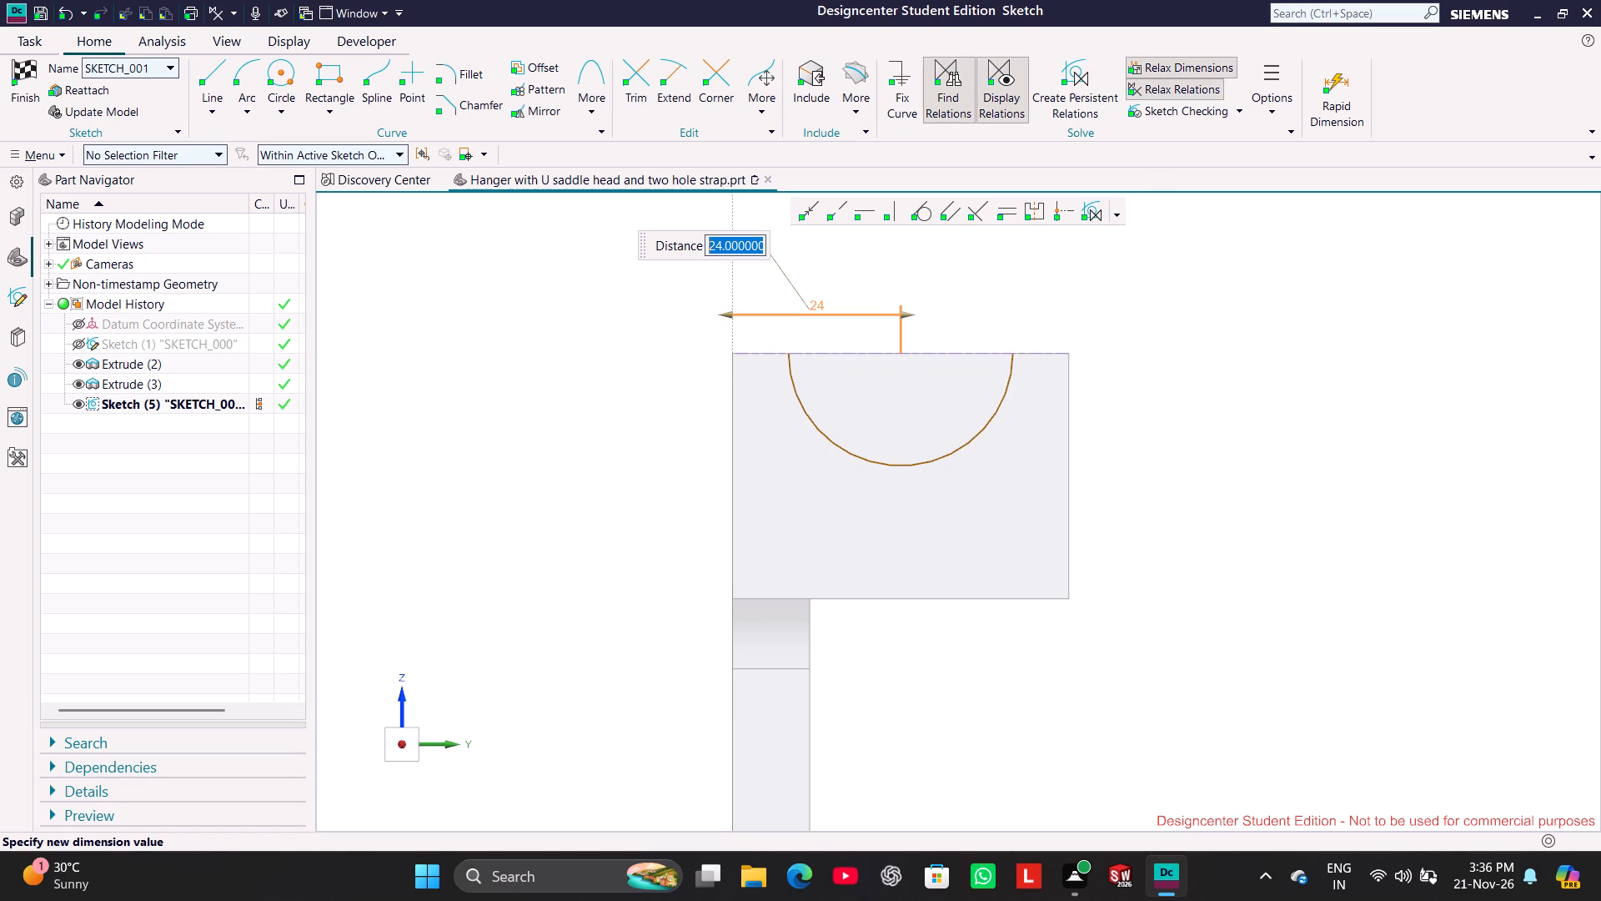
text(22)
key(Return)
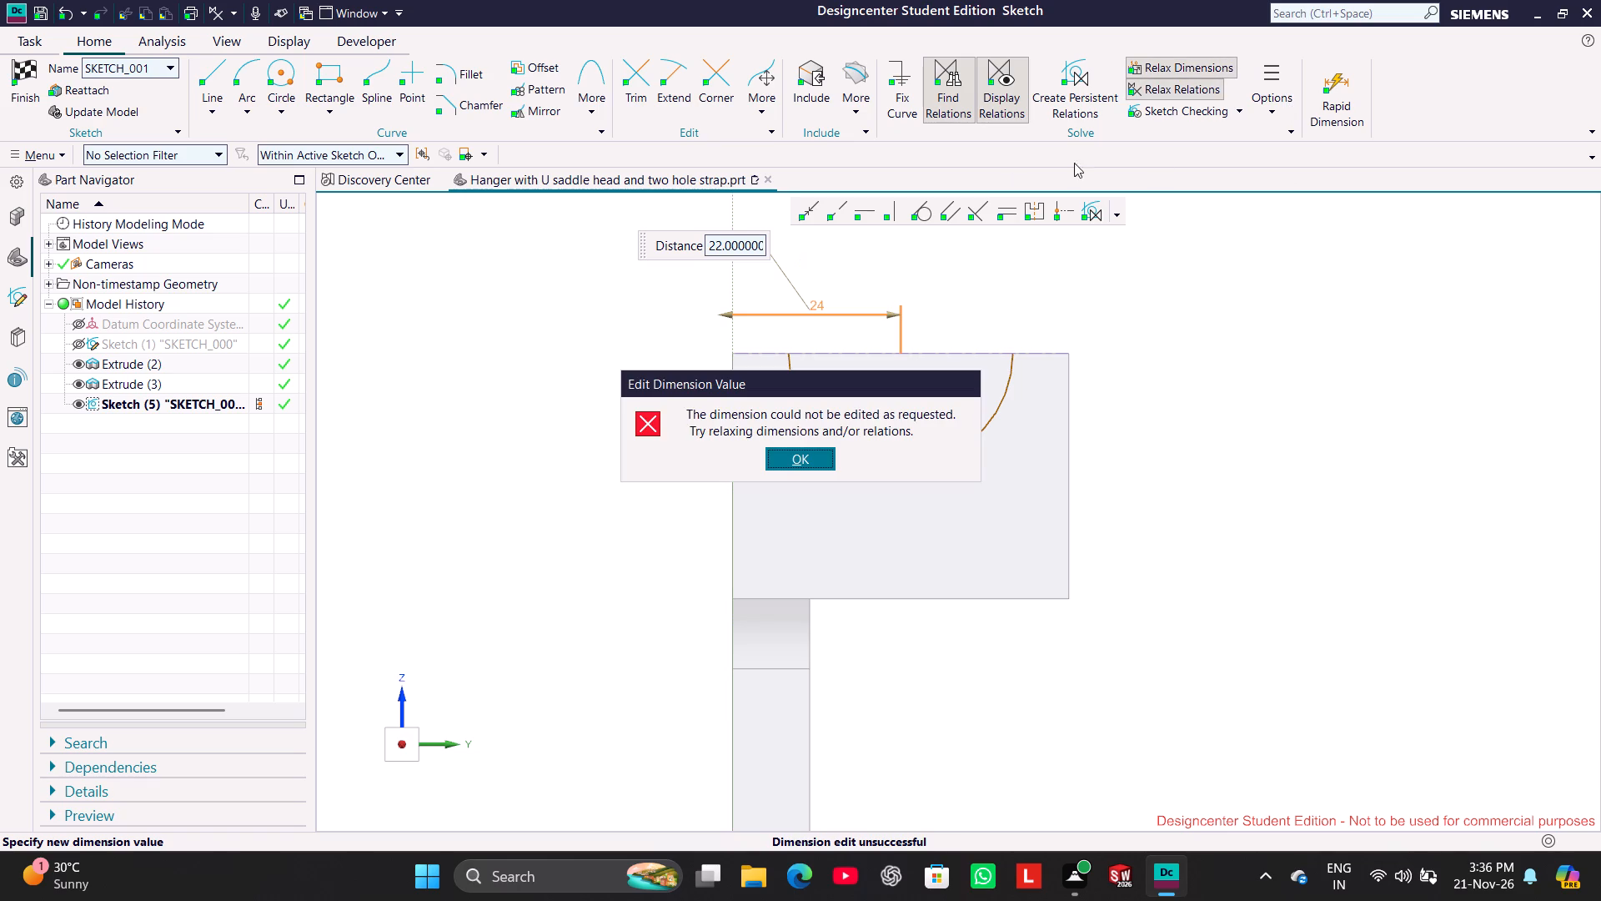
click(792, 462)
click(893, 284)
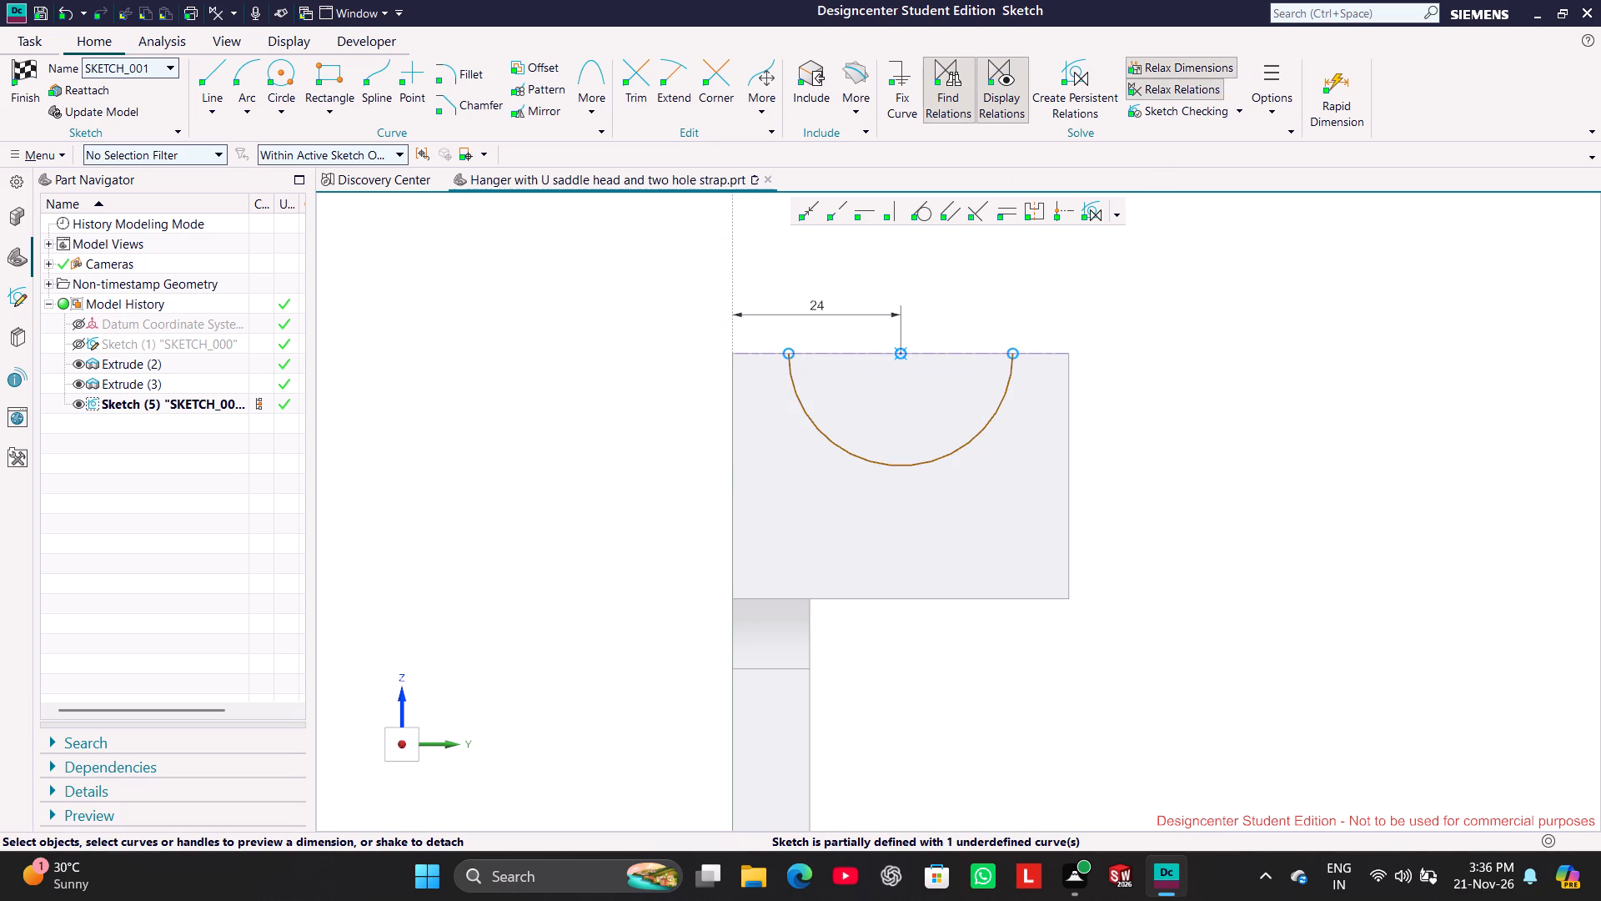
click(1186, 393)
click(1186, 393)
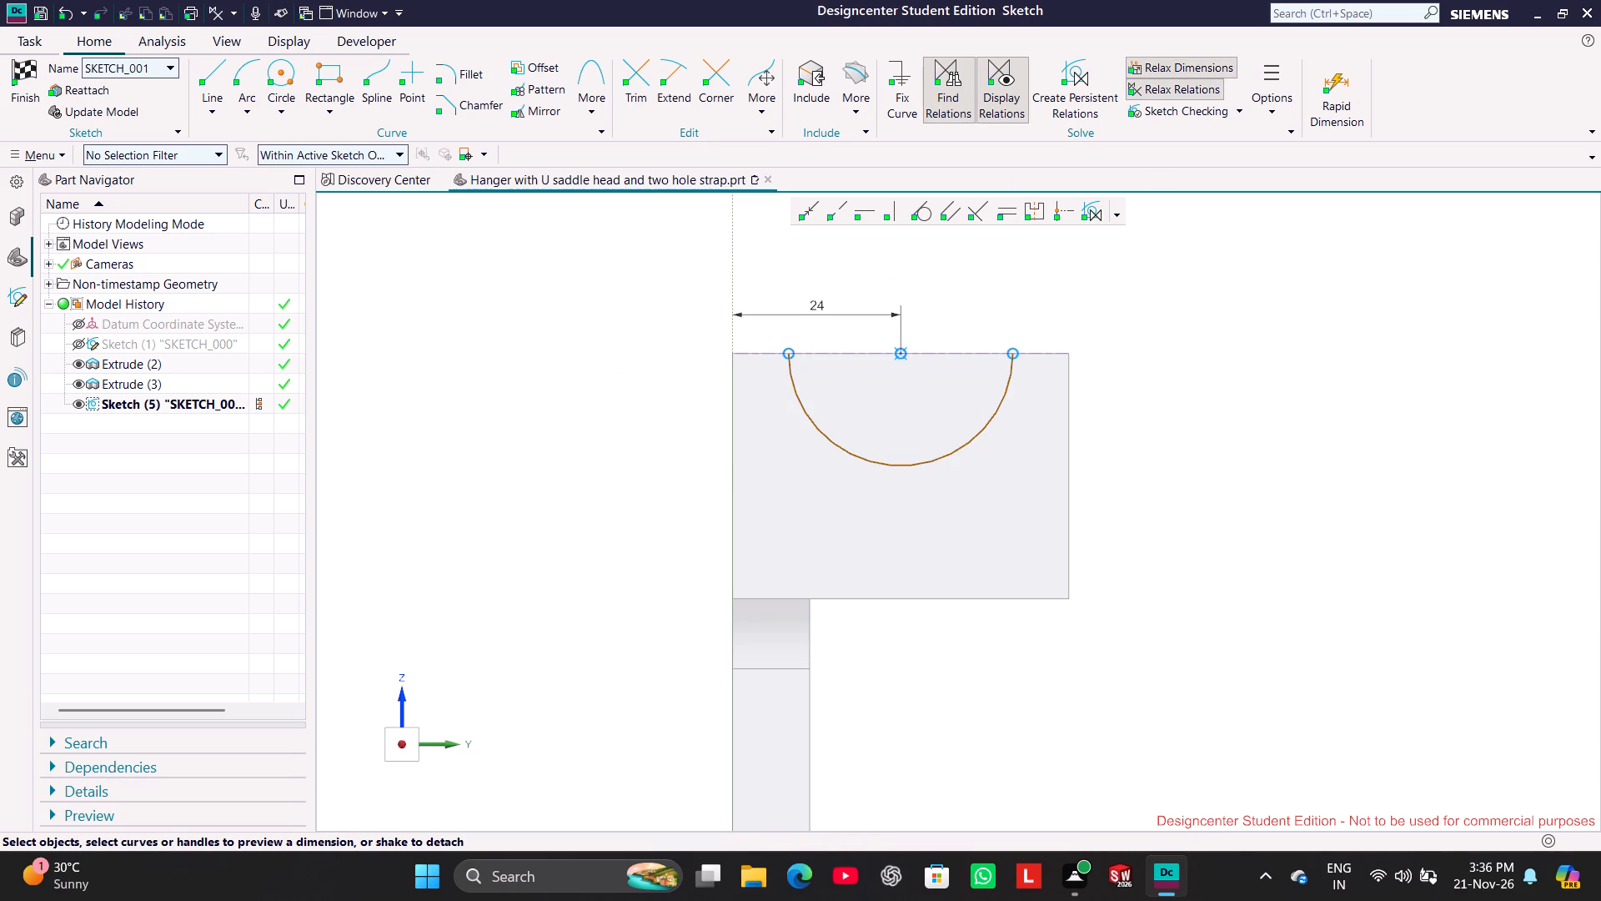
Shift the semicircle slightly along the saddle head's top edge toward the vertical sketch axis.
drag(1016, 376, 1005, 377)
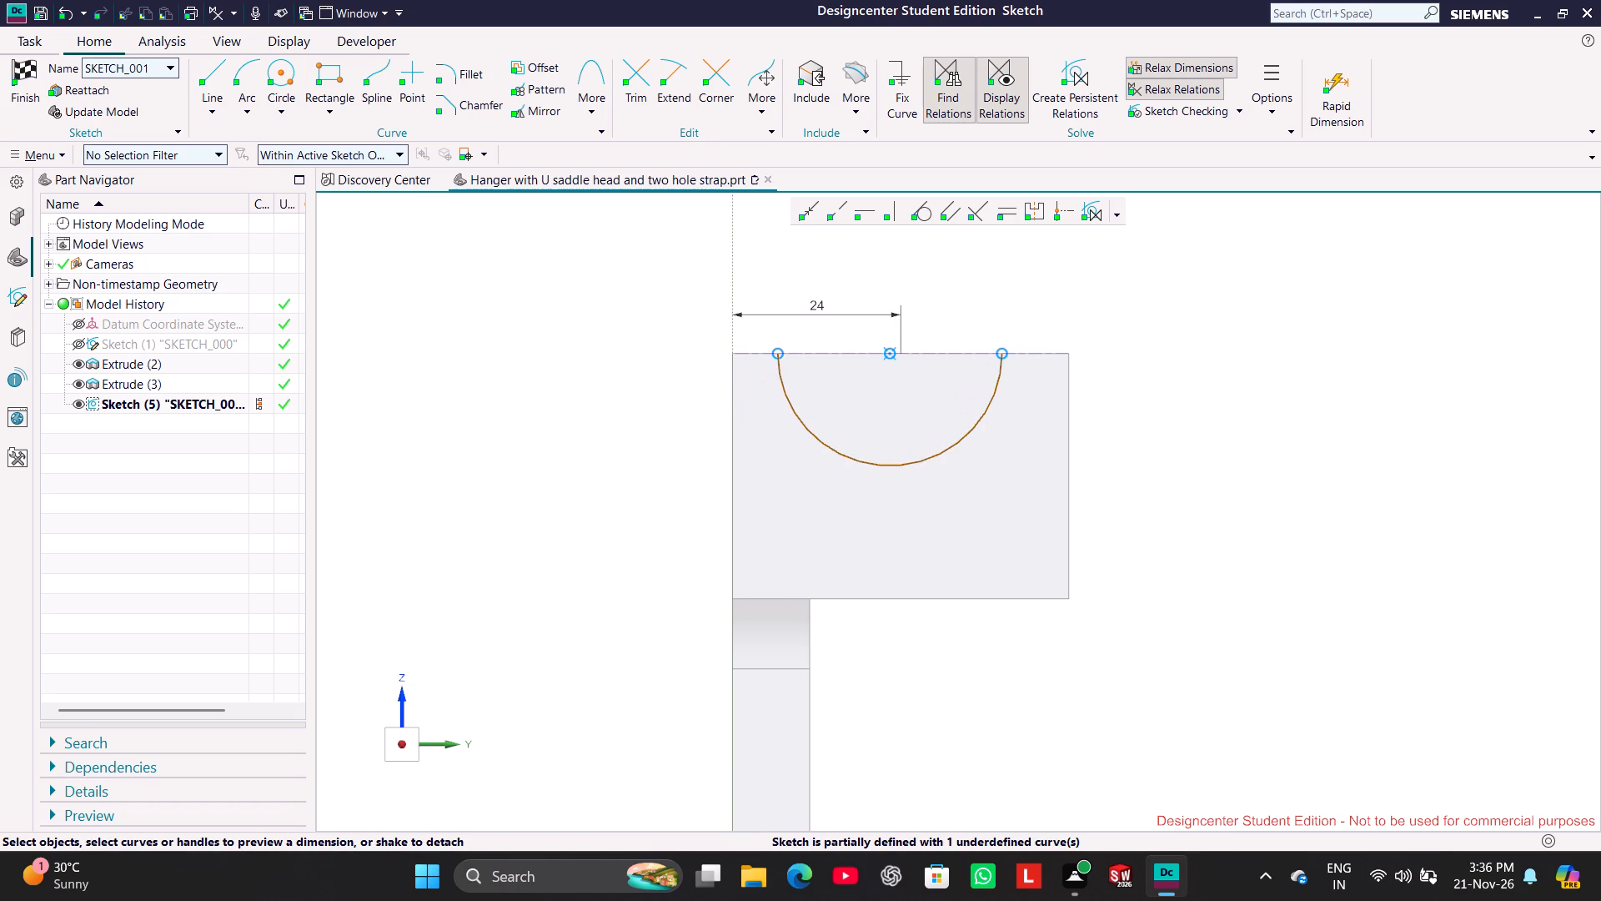
click(568, 495)
Delete the 24 mm horizontal distance dimension above the saddle head.
right_click(827, 315)
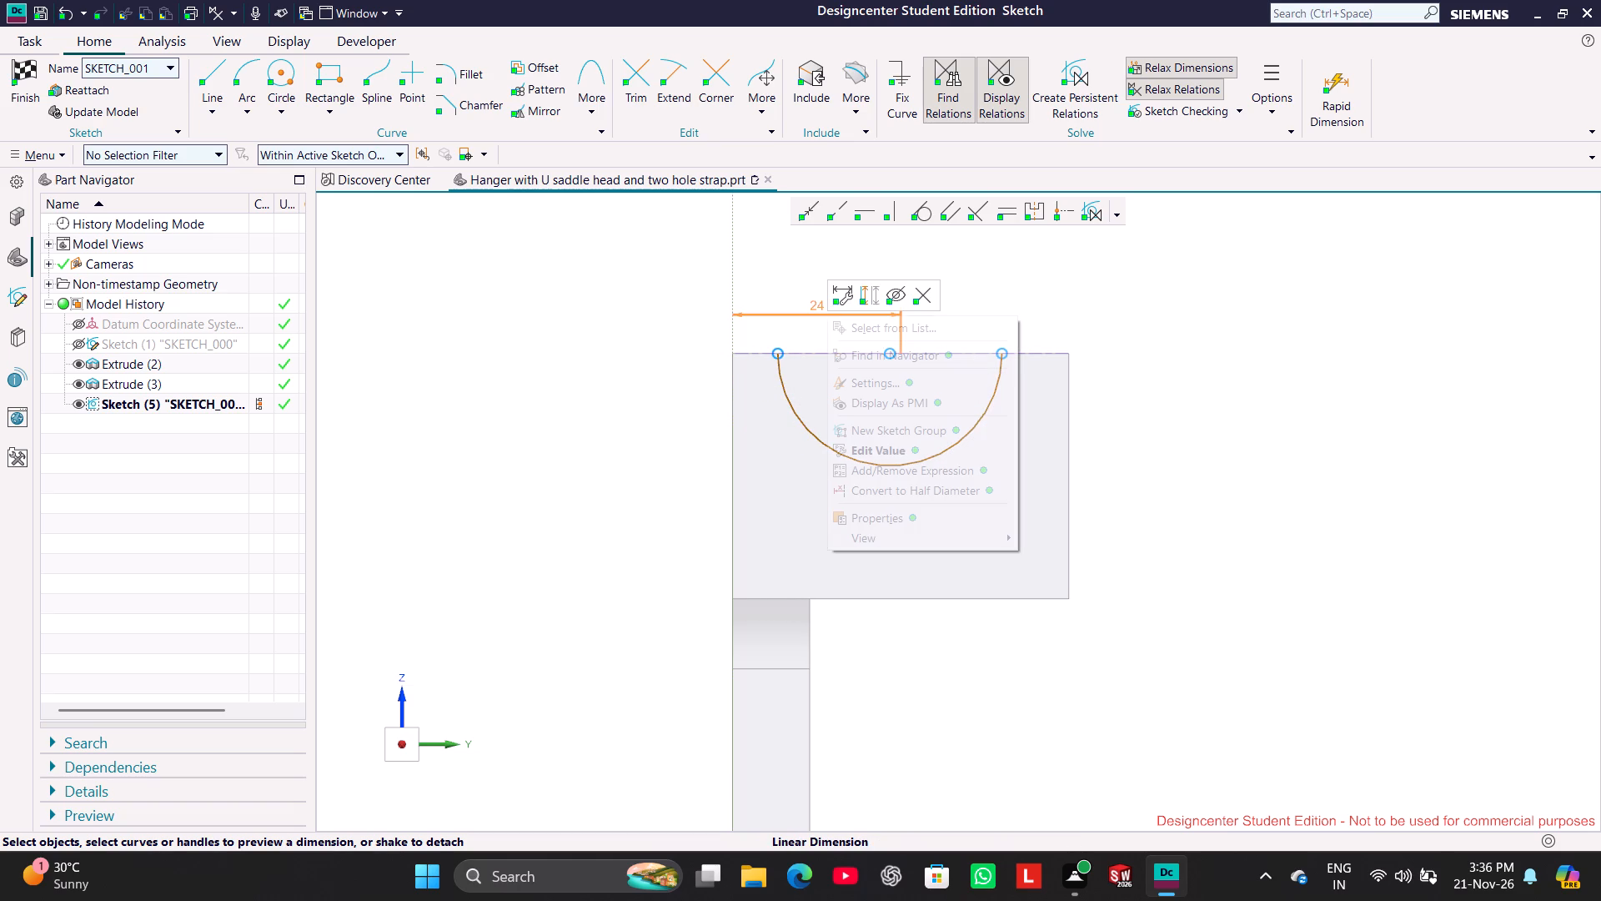
click(572, 405)
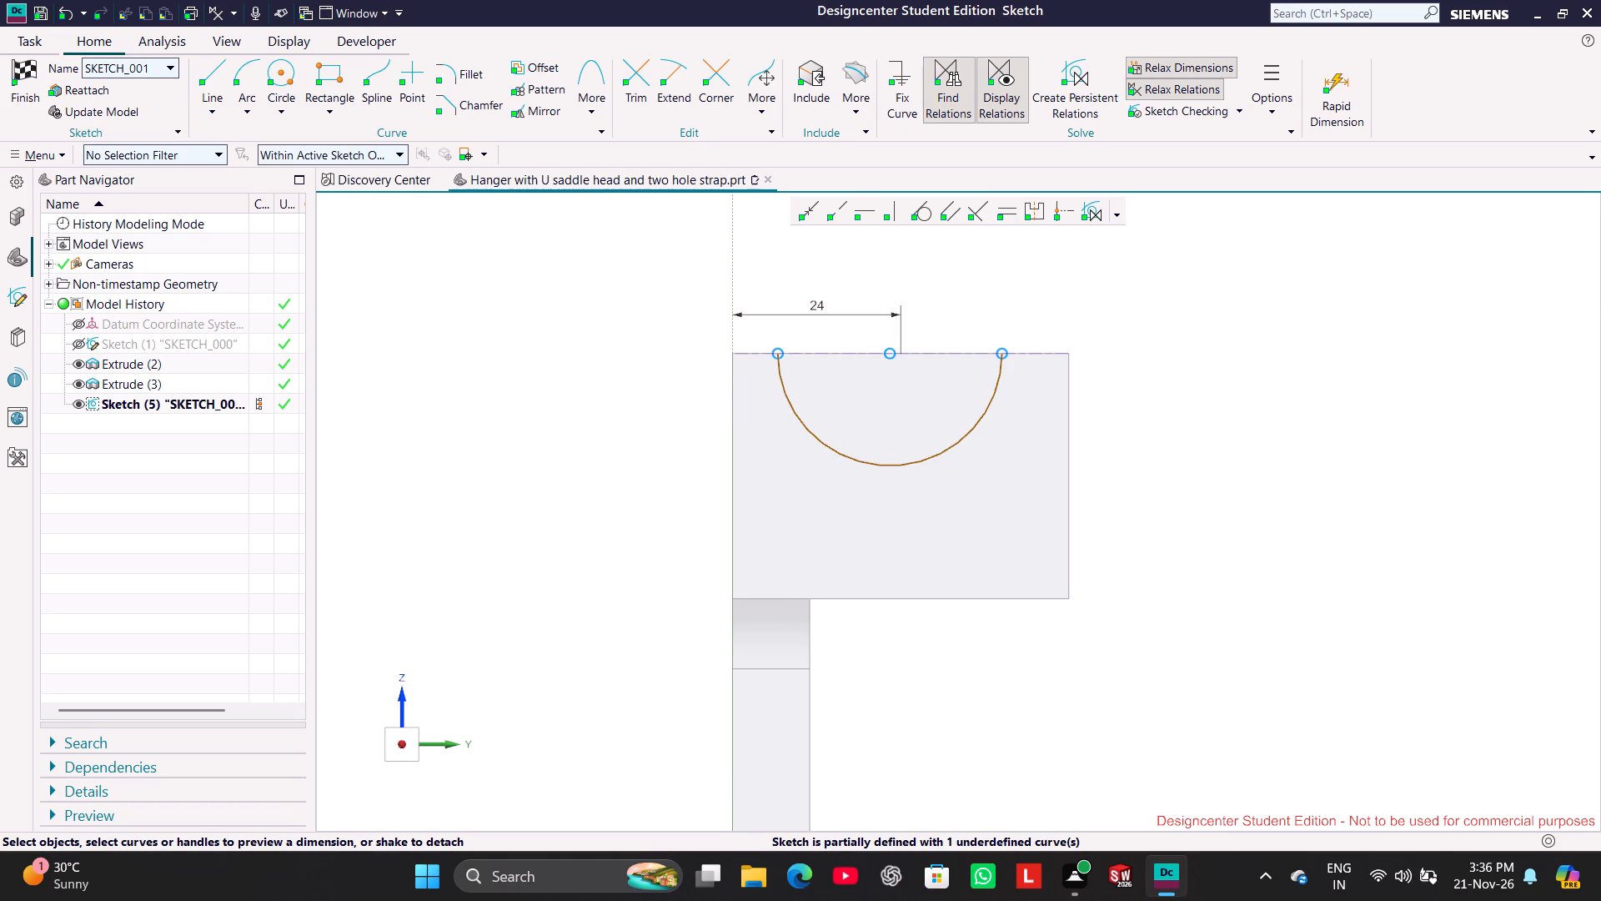
right_click(889, 316)
click(981, 296)
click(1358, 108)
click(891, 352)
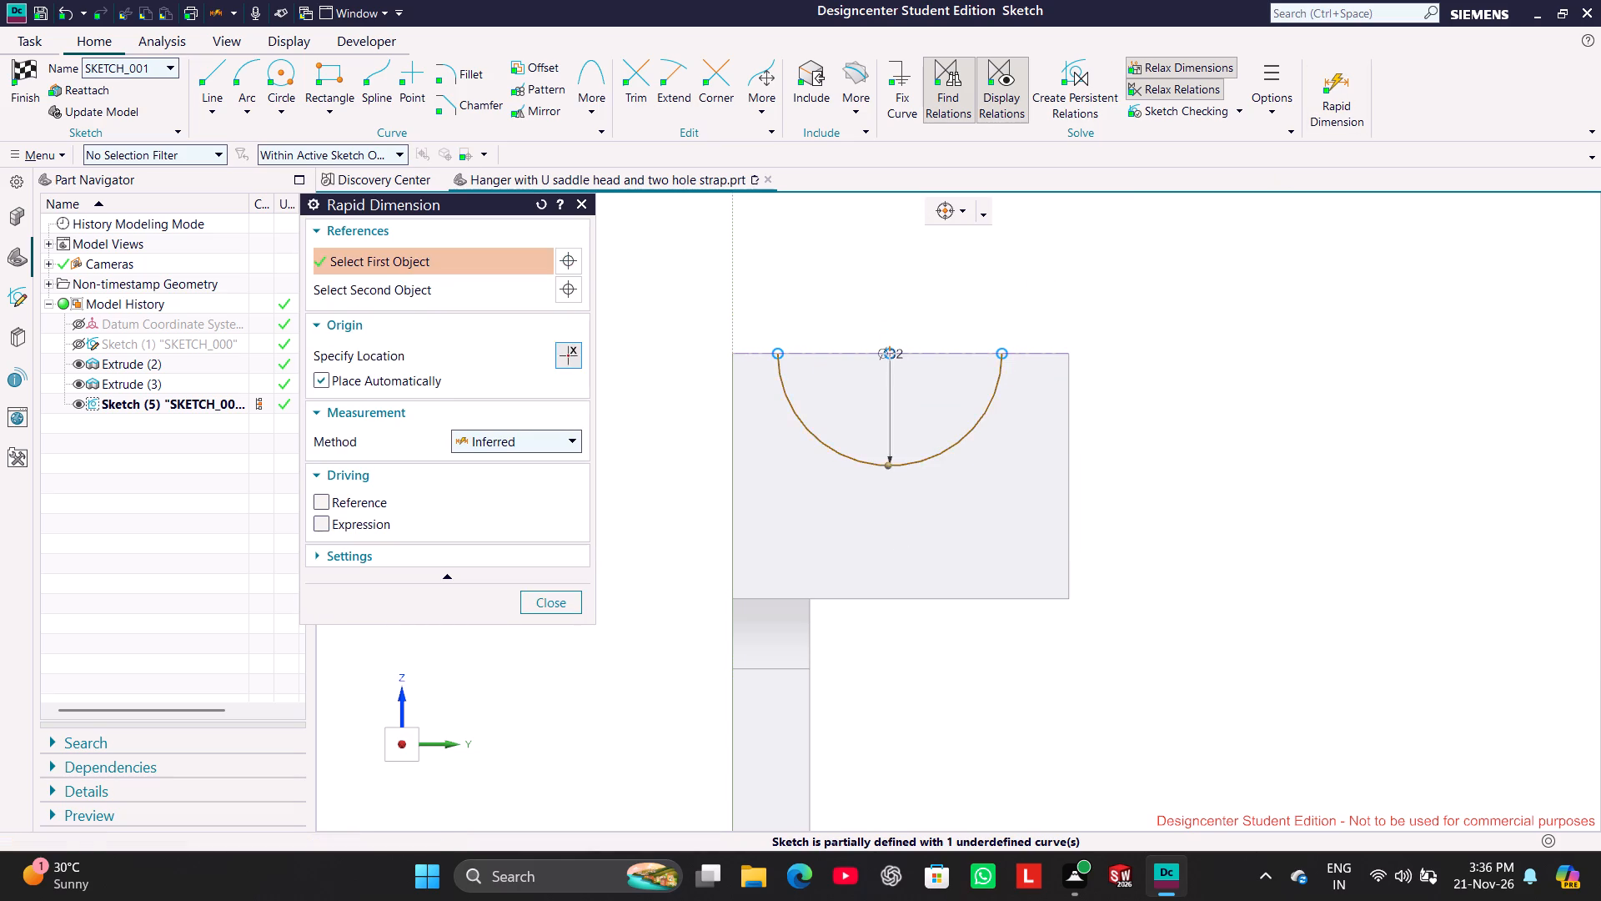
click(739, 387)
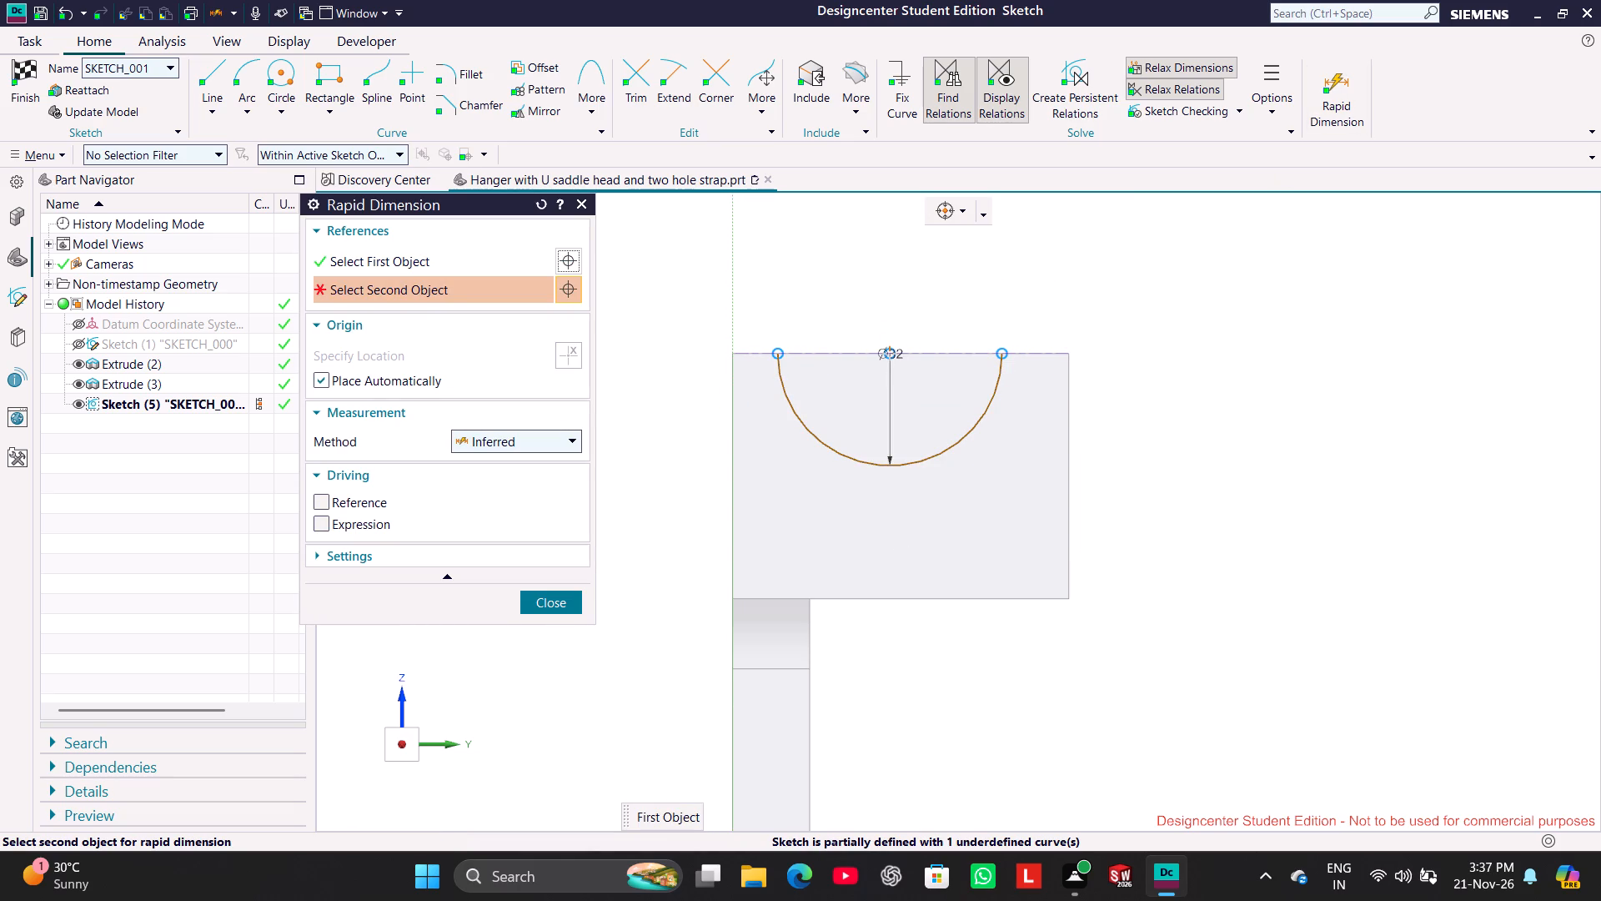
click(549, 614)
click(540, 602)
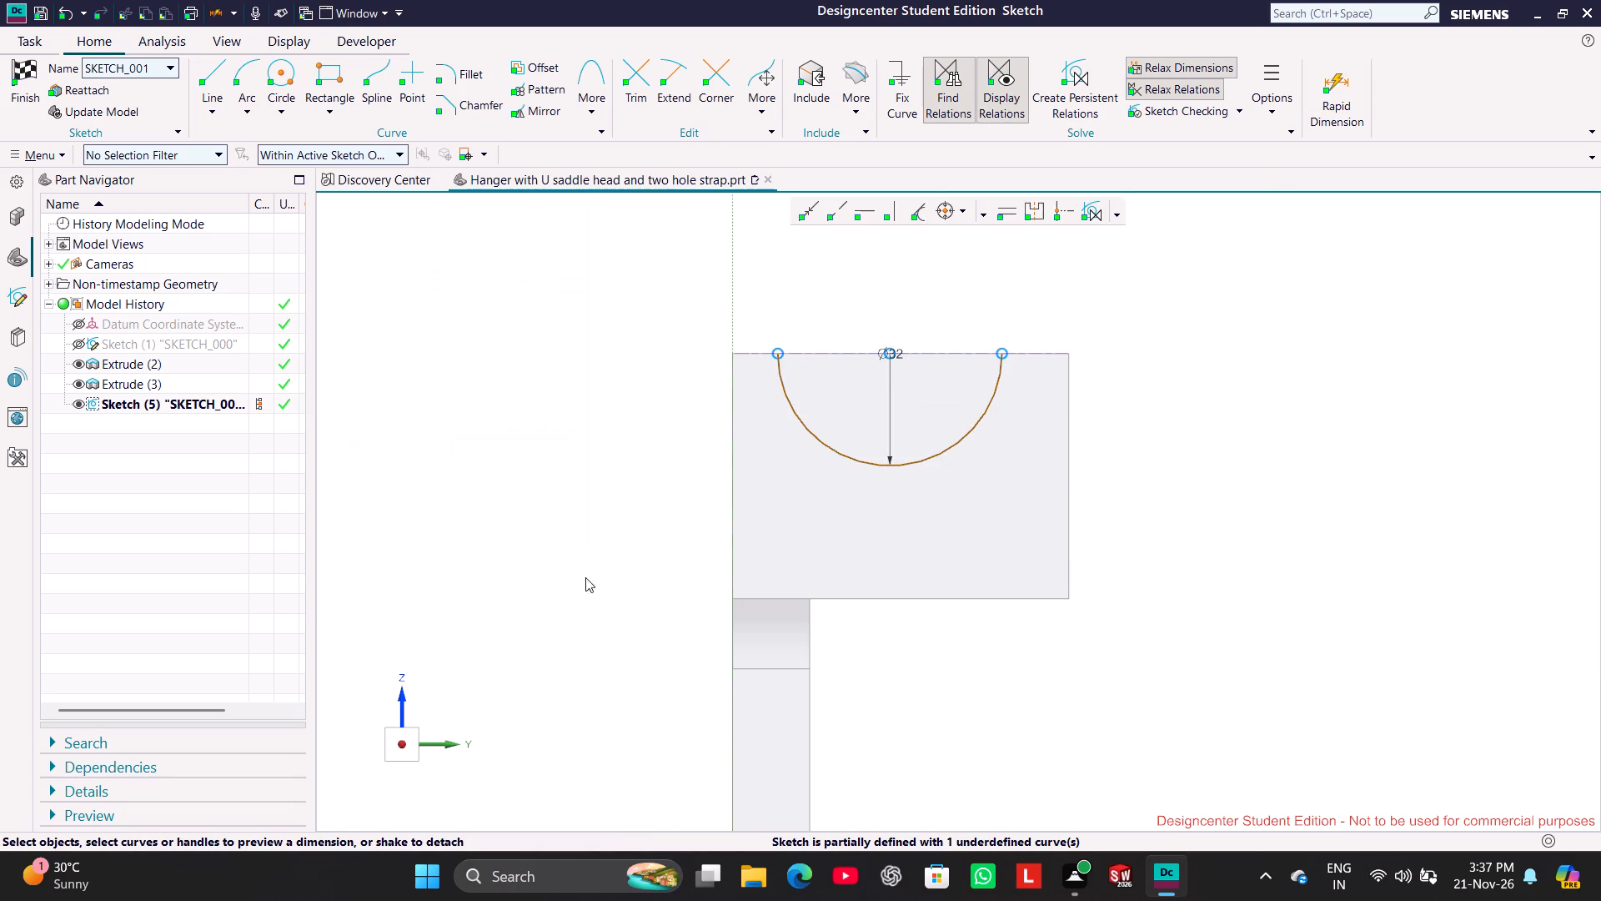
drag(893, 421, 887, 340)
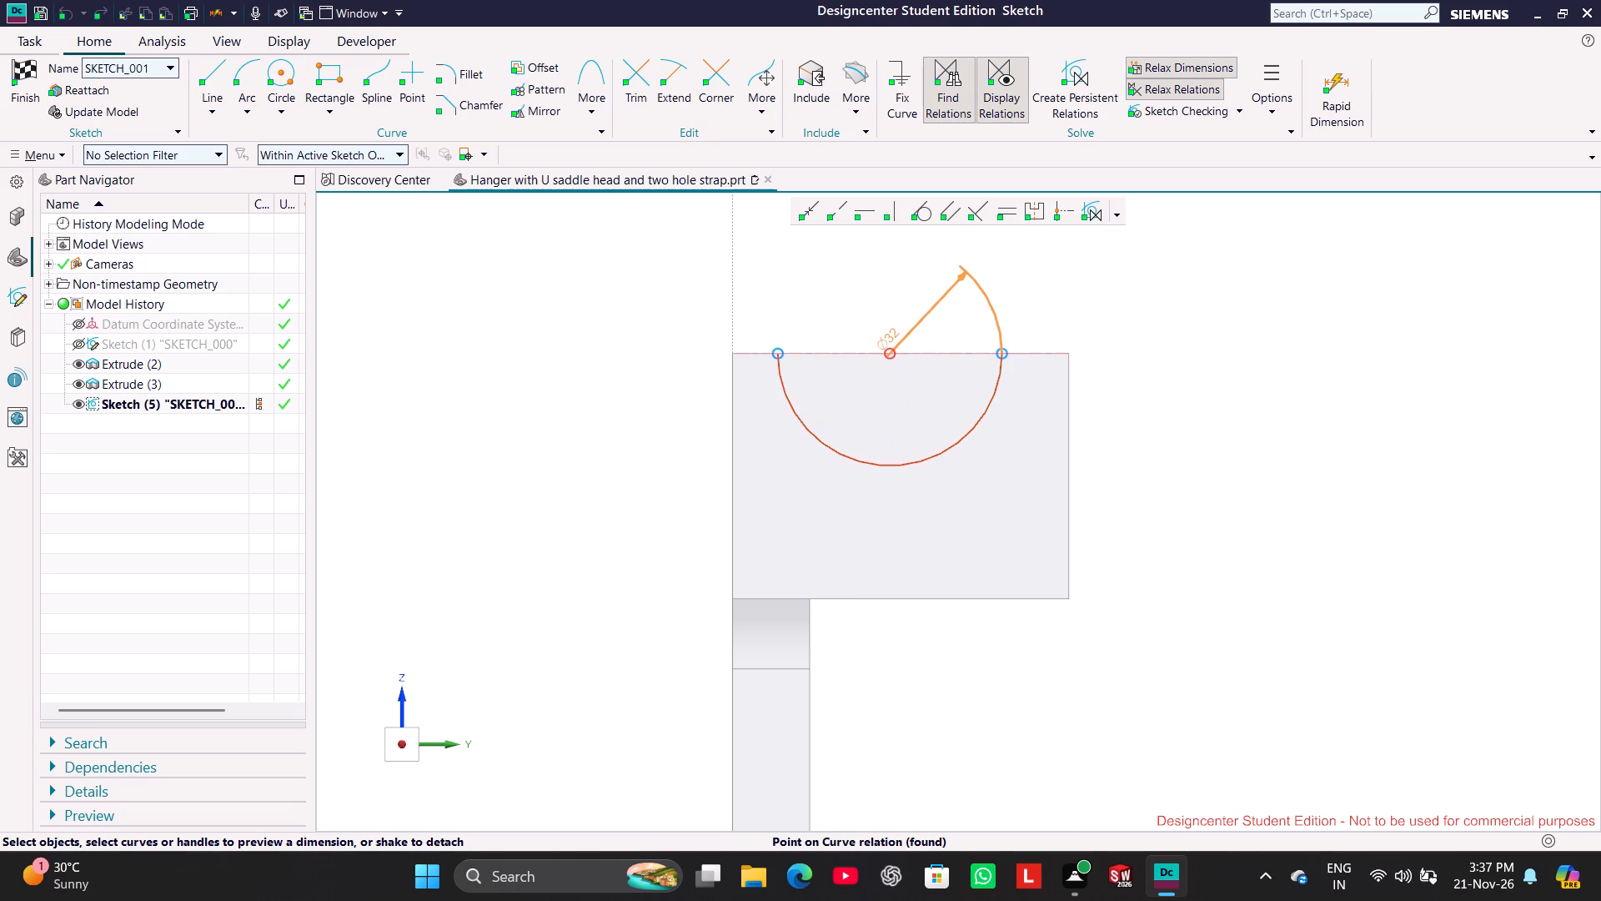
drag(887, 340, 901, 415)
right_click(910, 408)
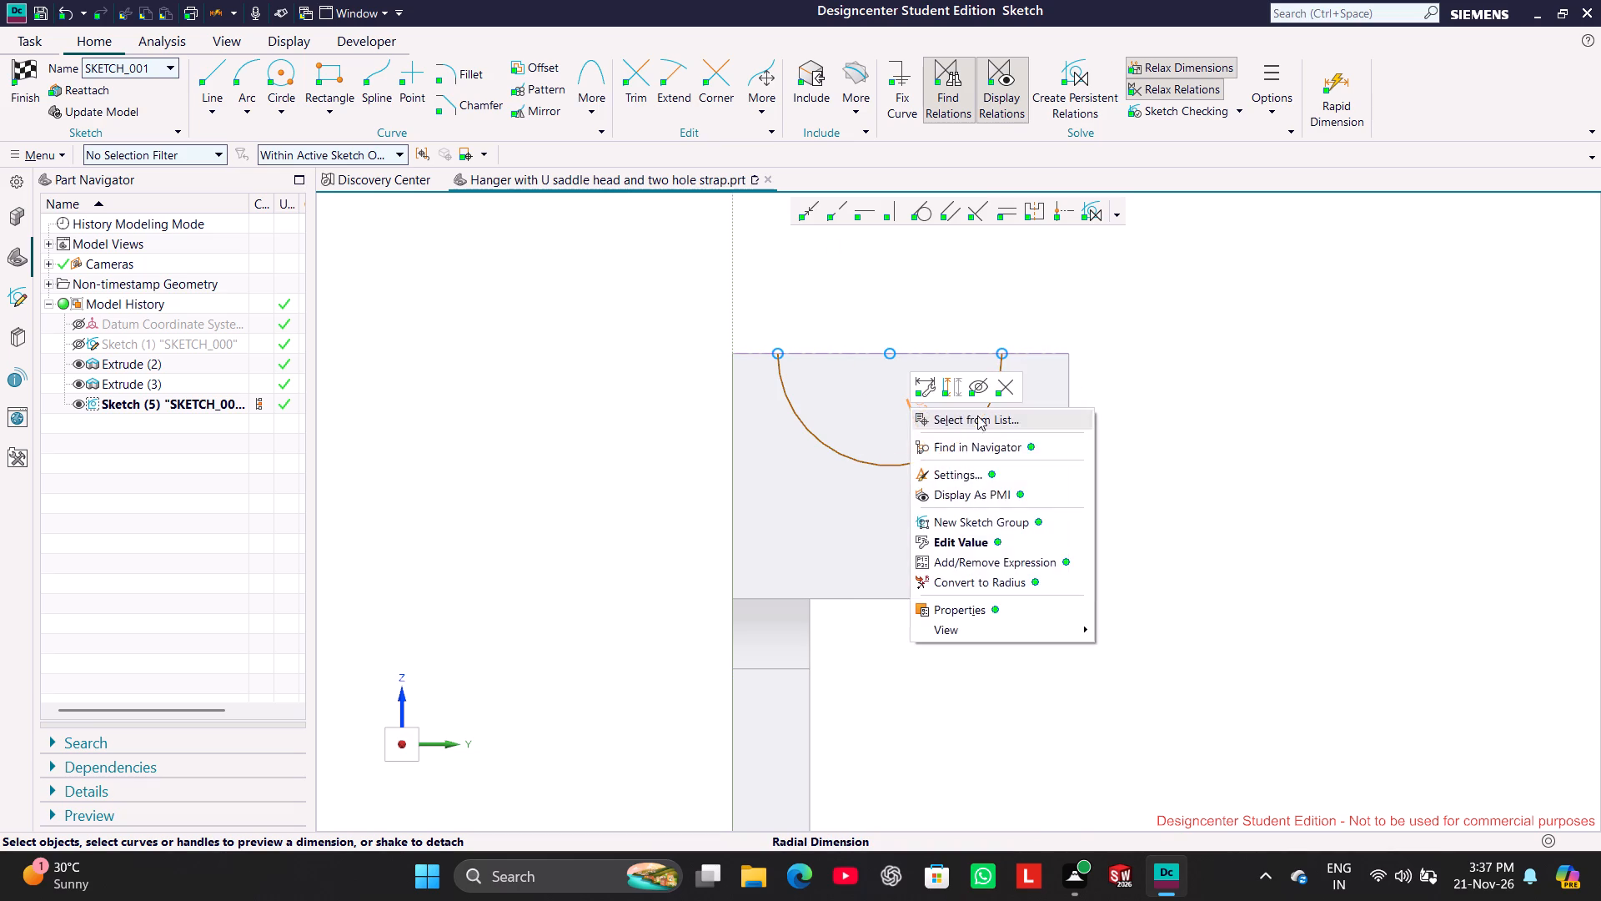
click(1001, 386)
Add a Rapid Dimension from the vertical sketch axis to the semicircle's centre, place it above the saddle head and set it to 22 mm.
click(1317, 84)
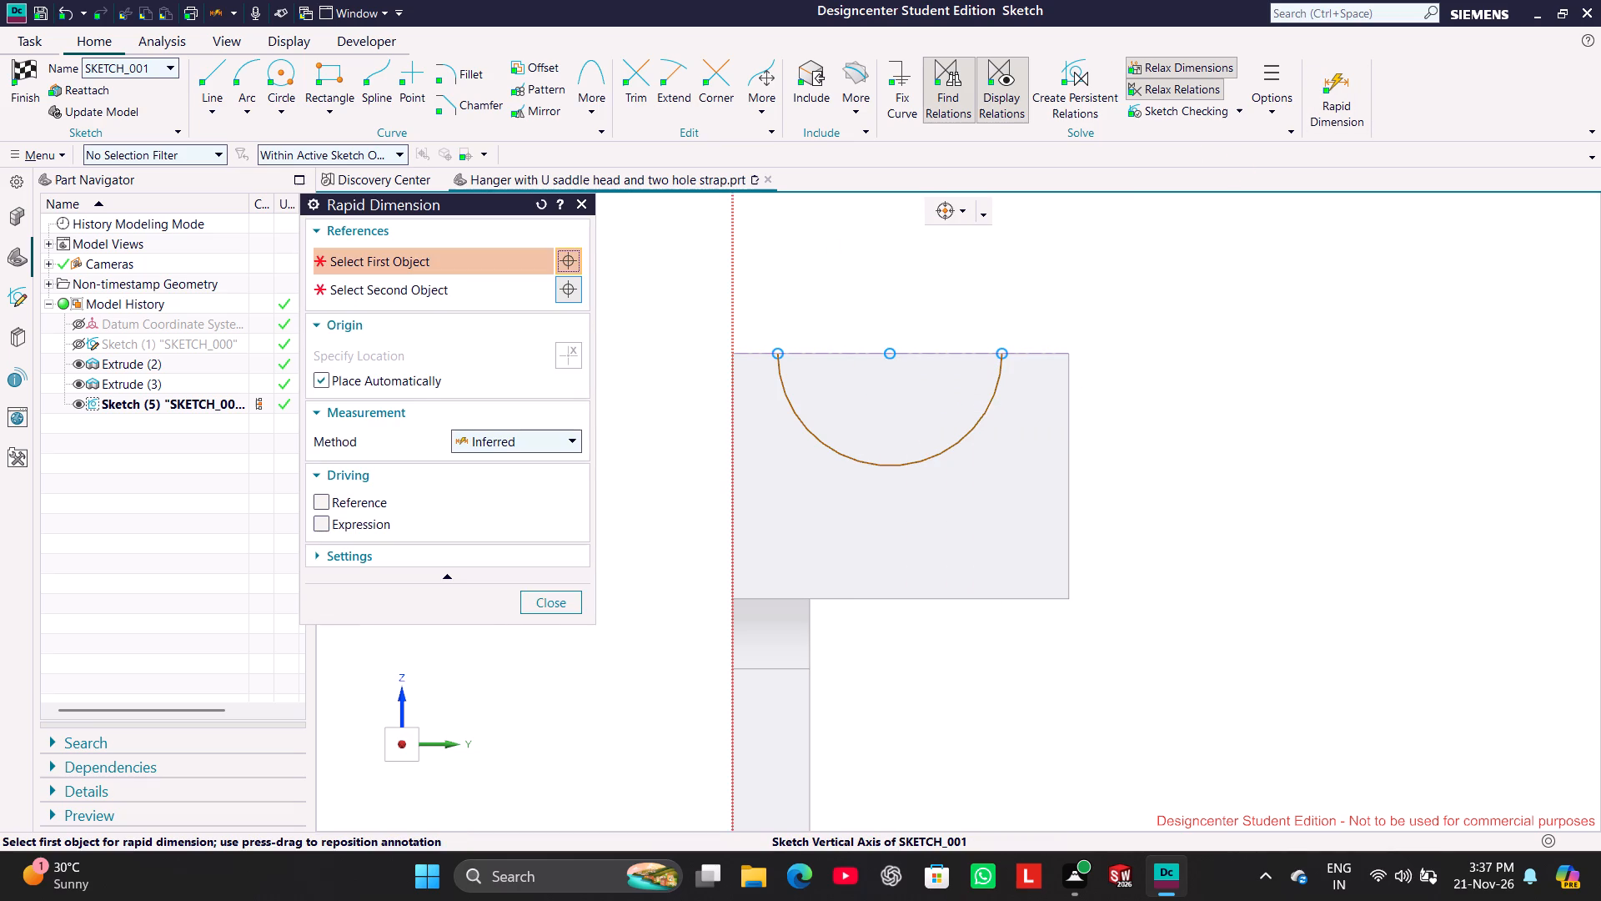
click(740, 402)
click(886, 353)
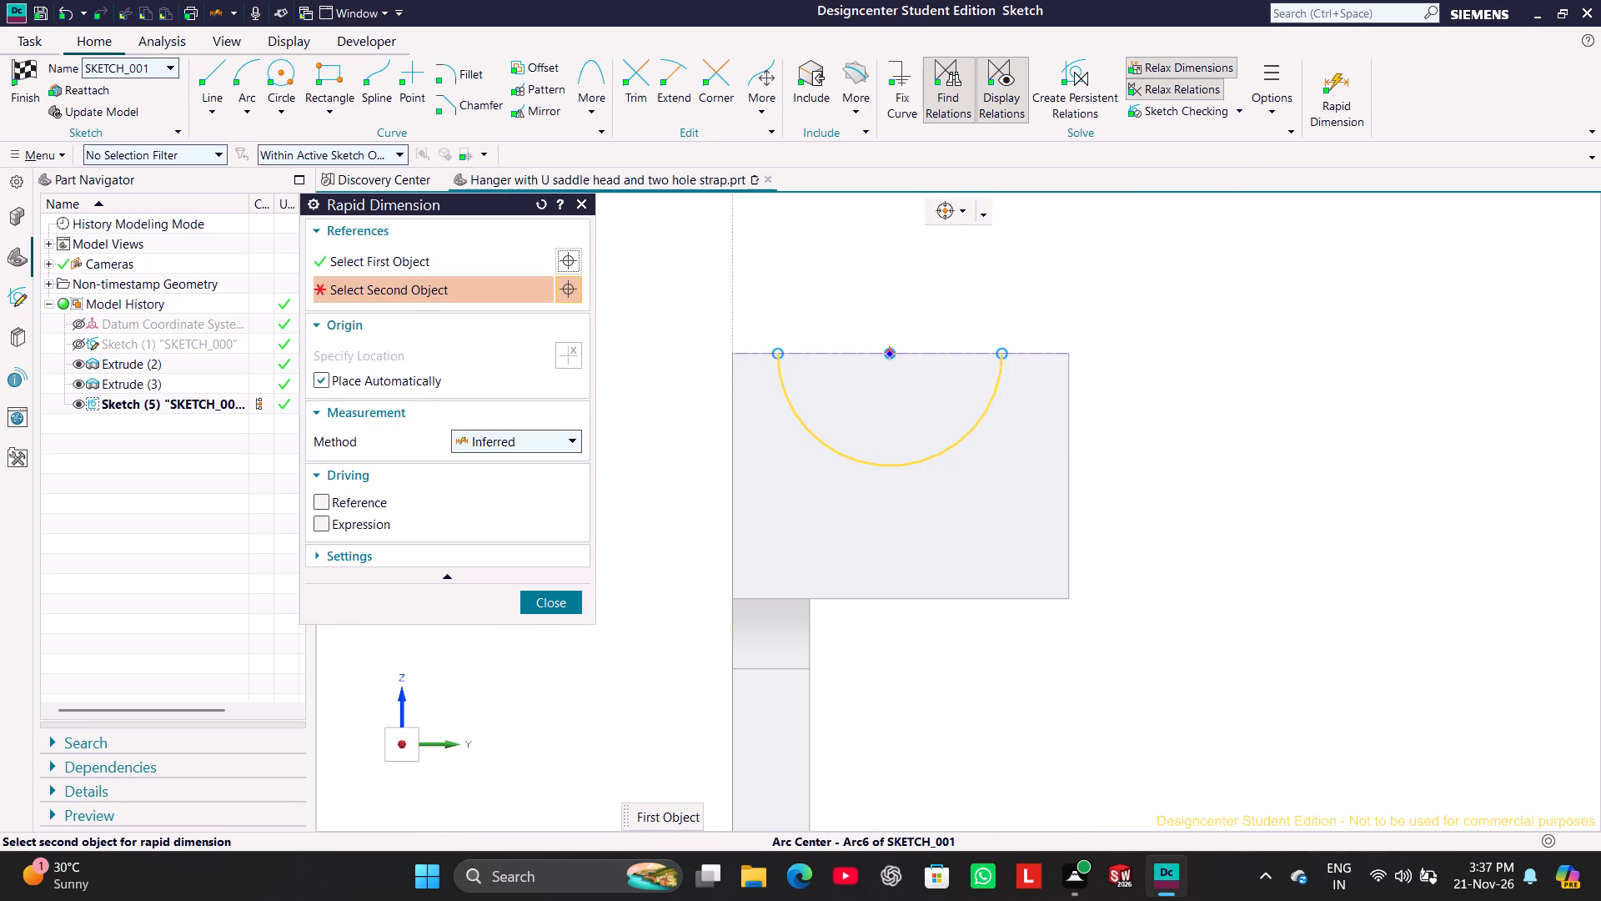
click(547, 603)
drag(815, 376, 815, 375)
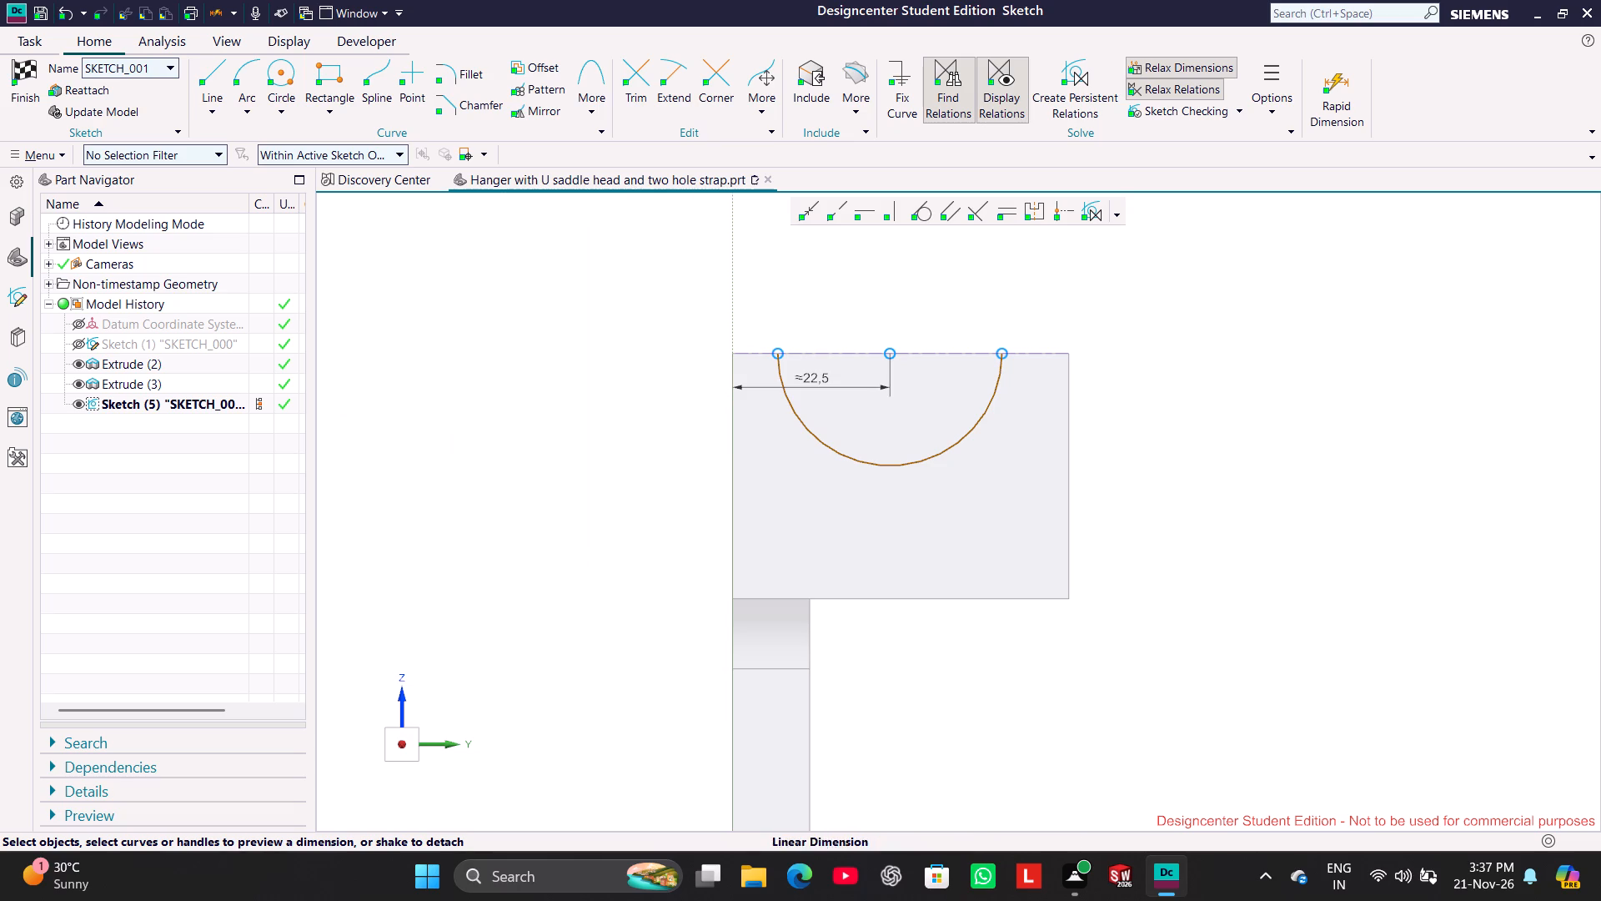
drag(815, 375, 811, 306)
double_click(812, 306)
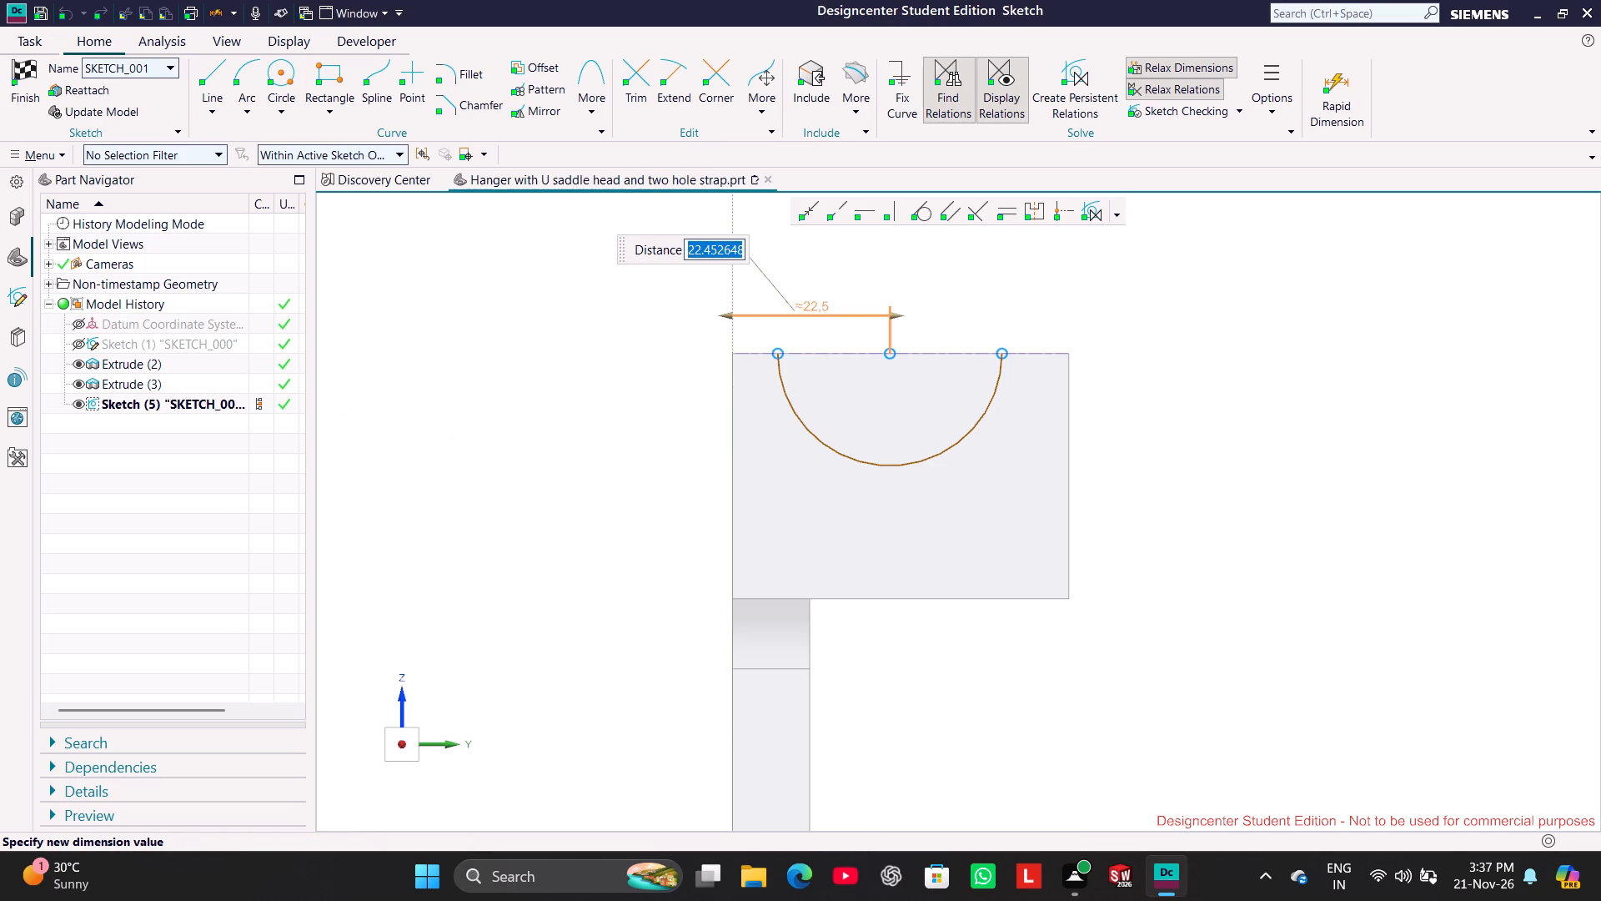
text(22)
key(Return)
click(620, 541)
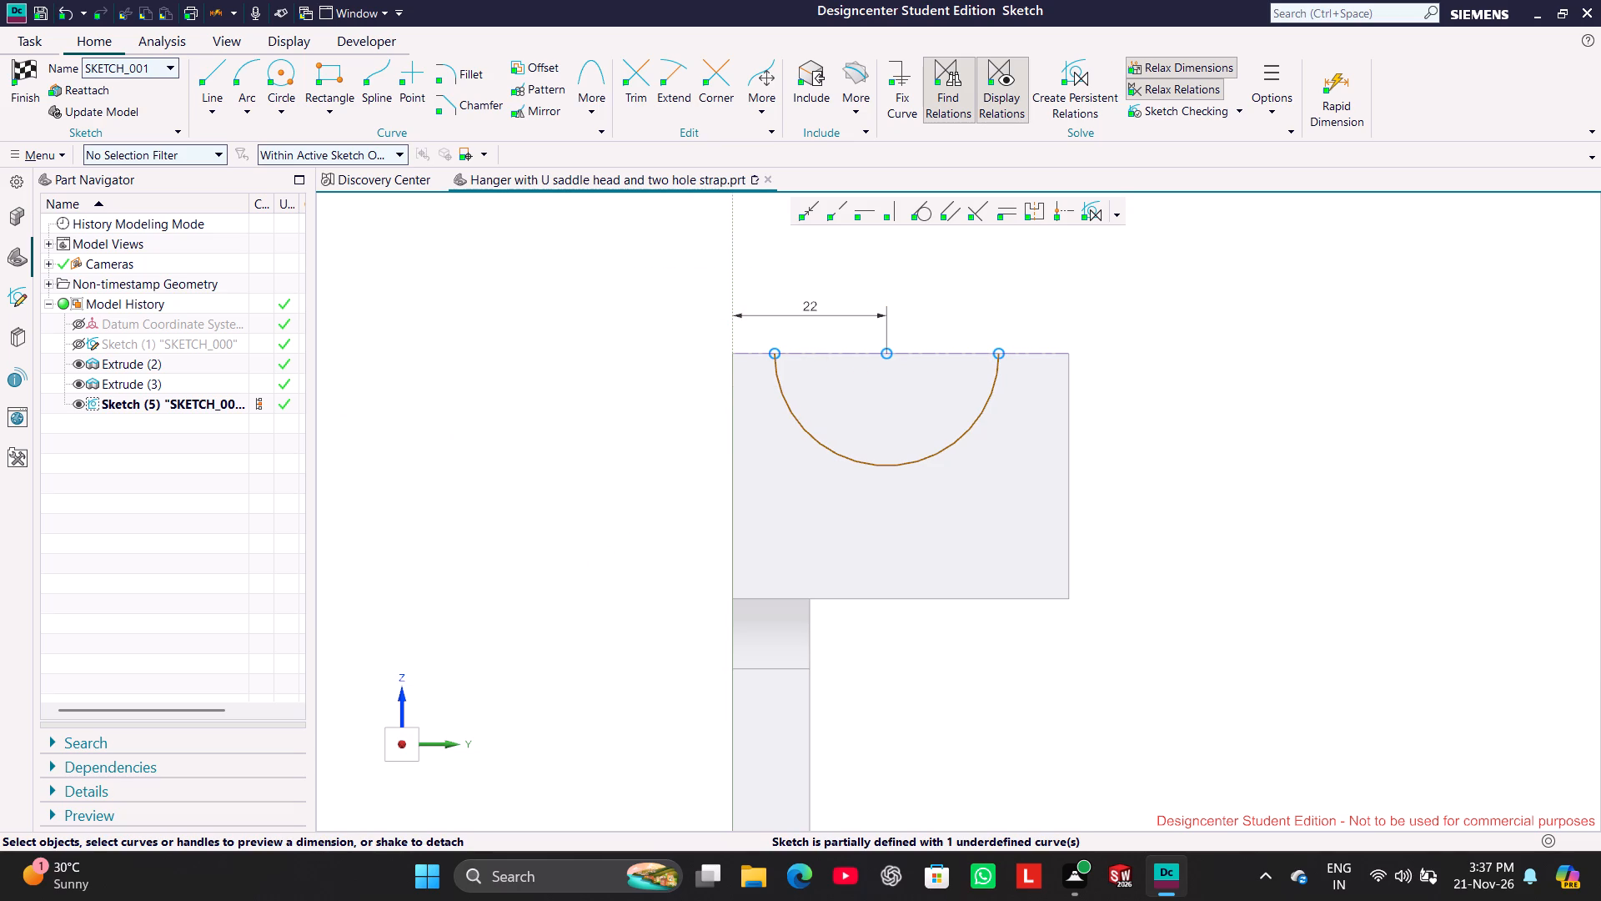
Add a radius dimension to the semicircle, place it outside the saddle head and set it to 24/2, keeping the formula as an expression.
click(946, 452)
drag(899, 405, 916, 430)
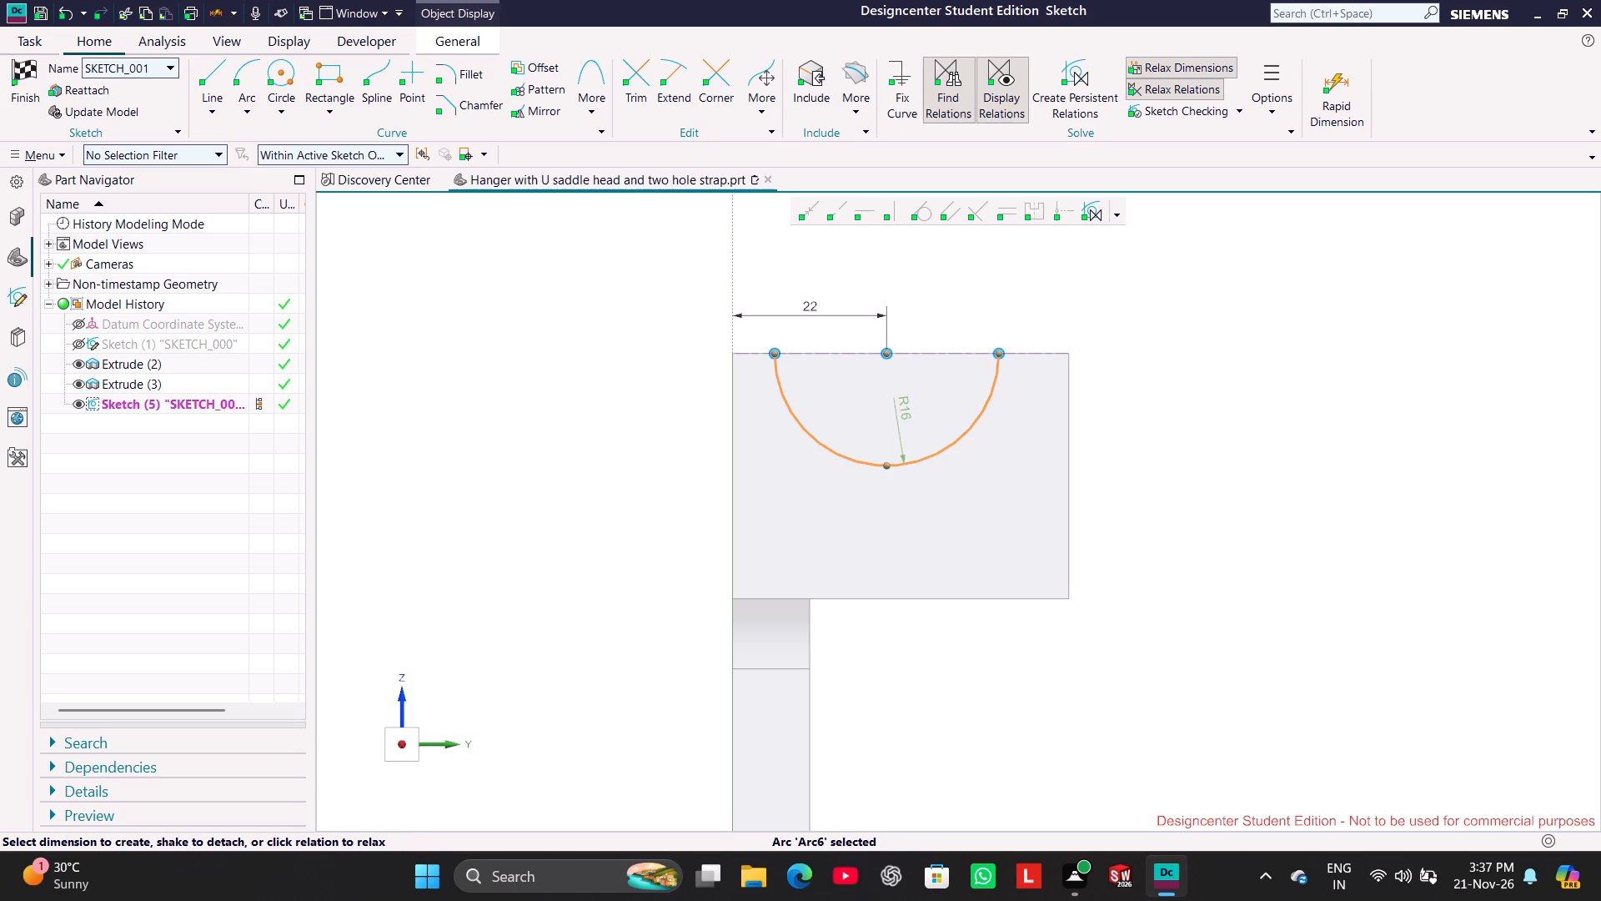
drag(916, 430, 1140, 614)
double_click(1144, 613)
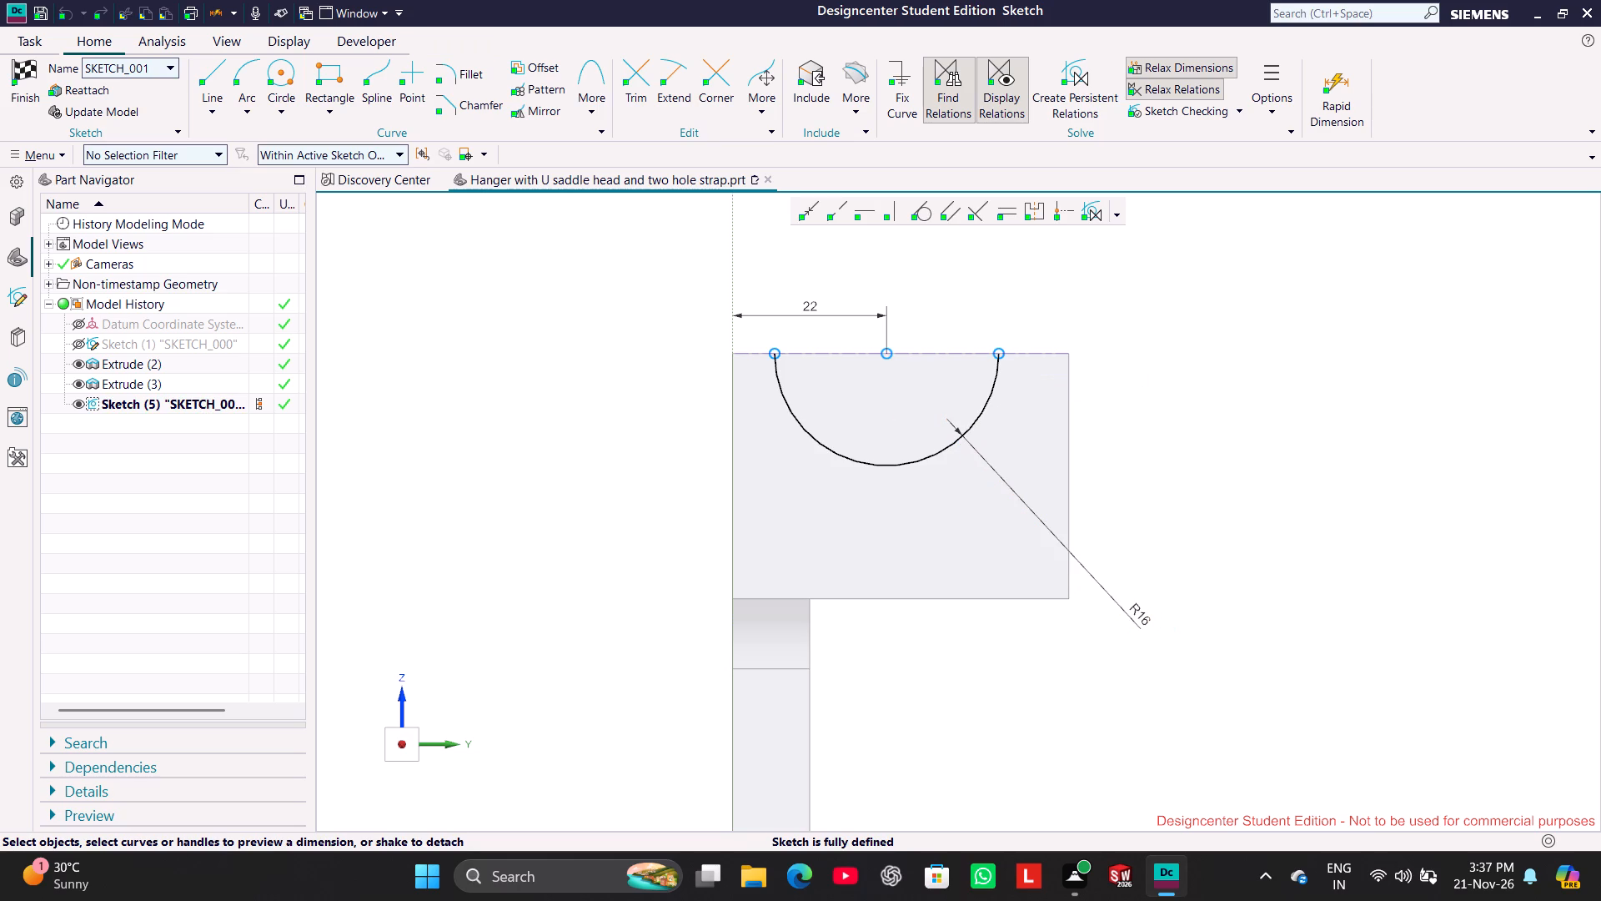
double_click(1144, 613)
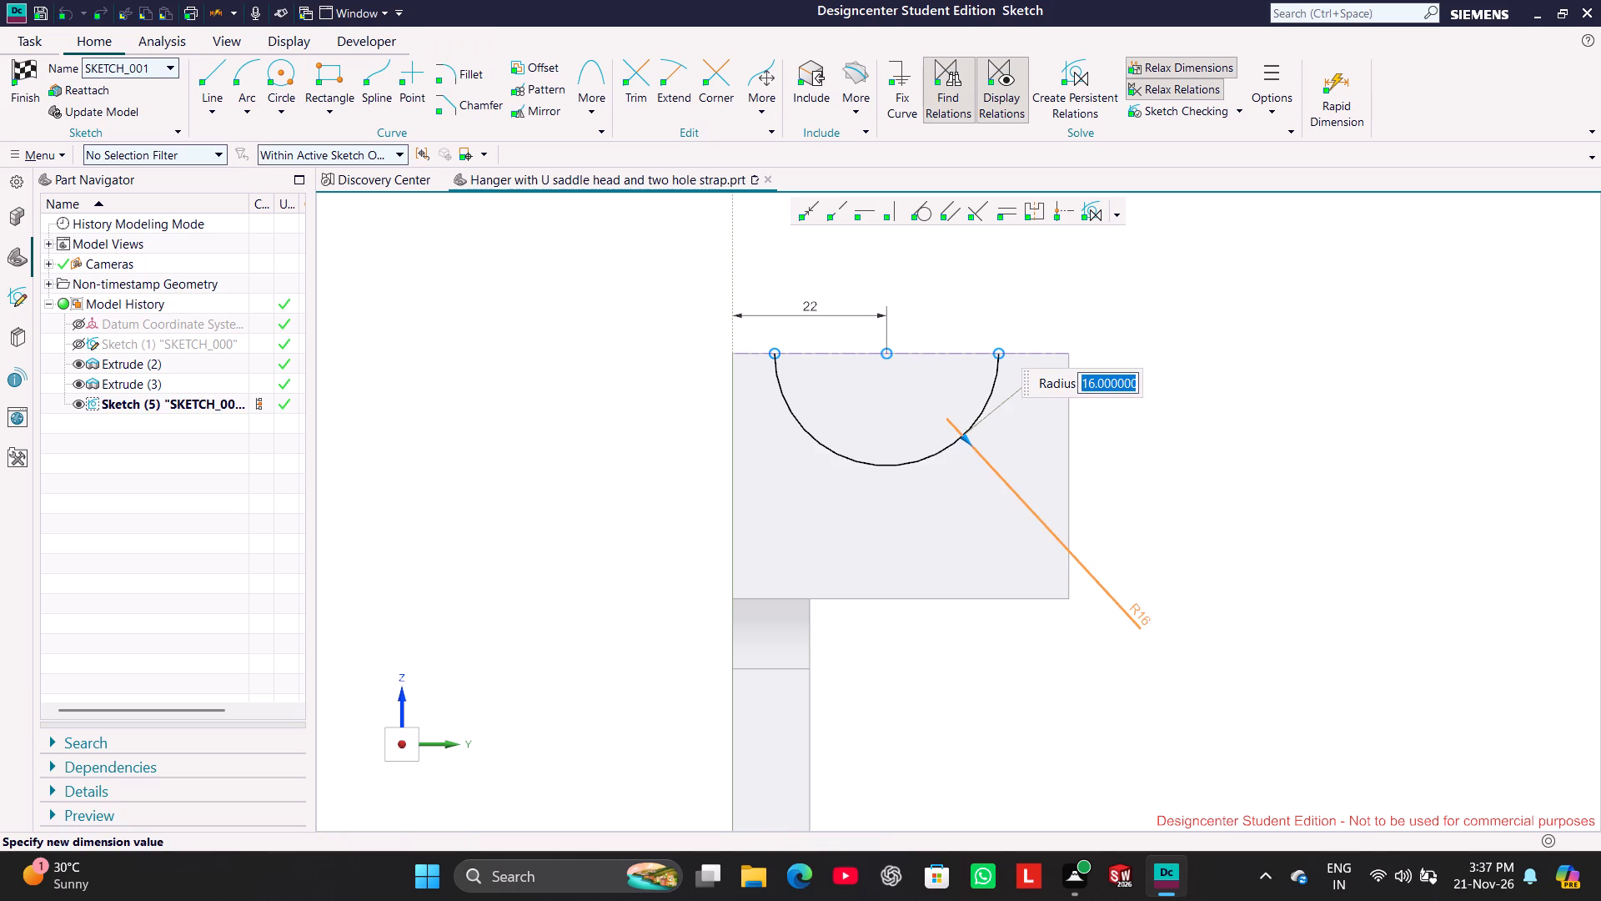
text(24/2)
key(Return)
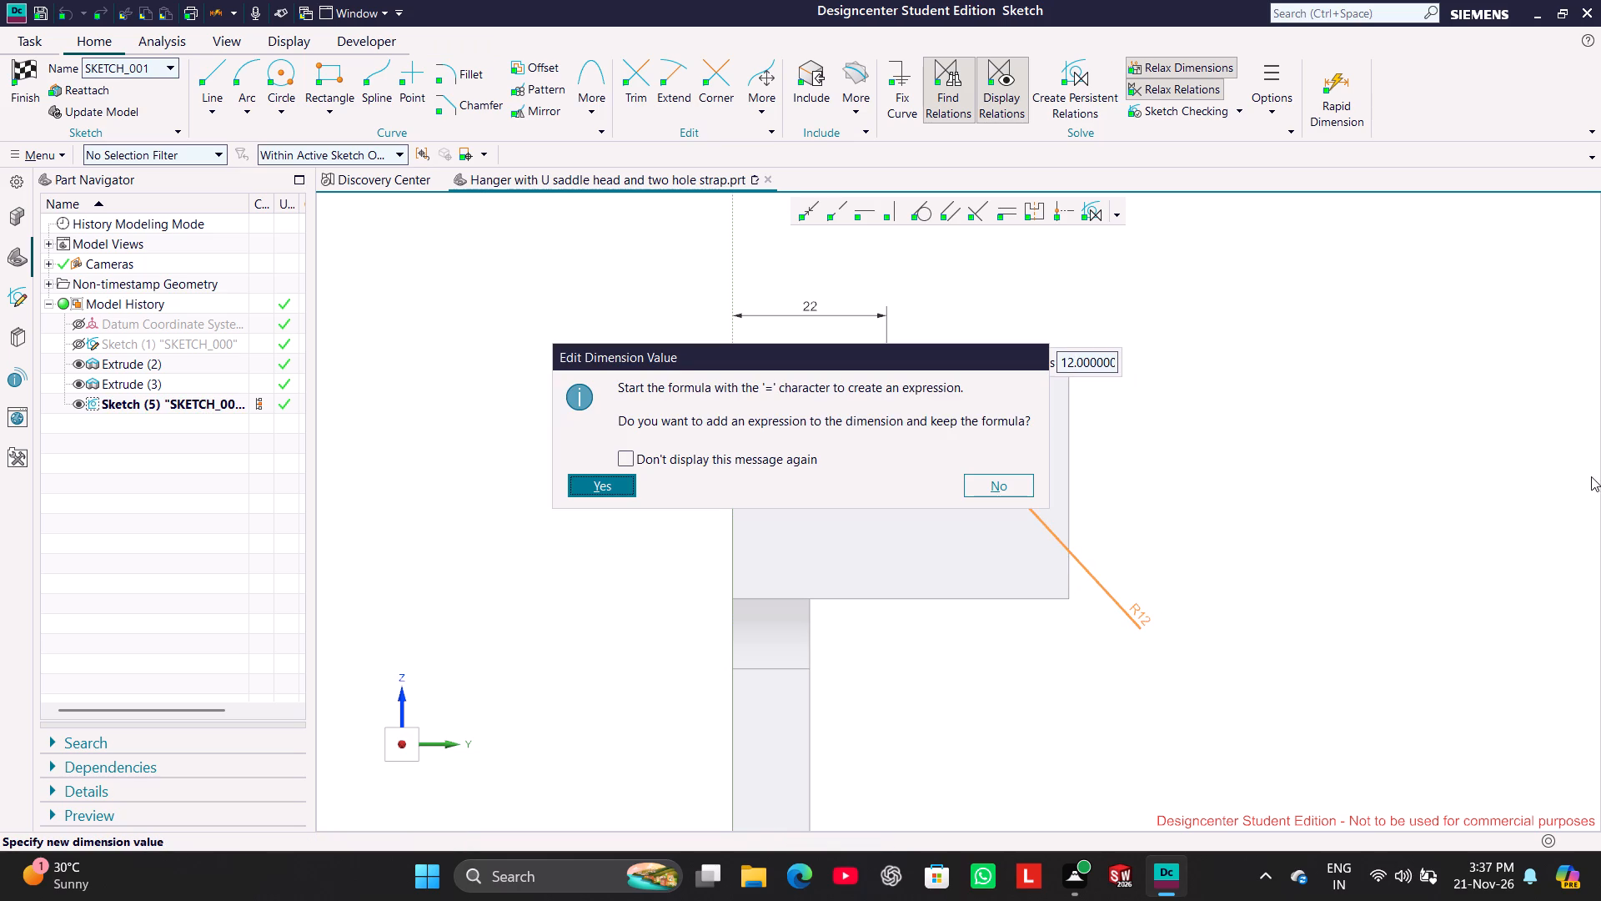
click(620, 488)
click(552, 603)
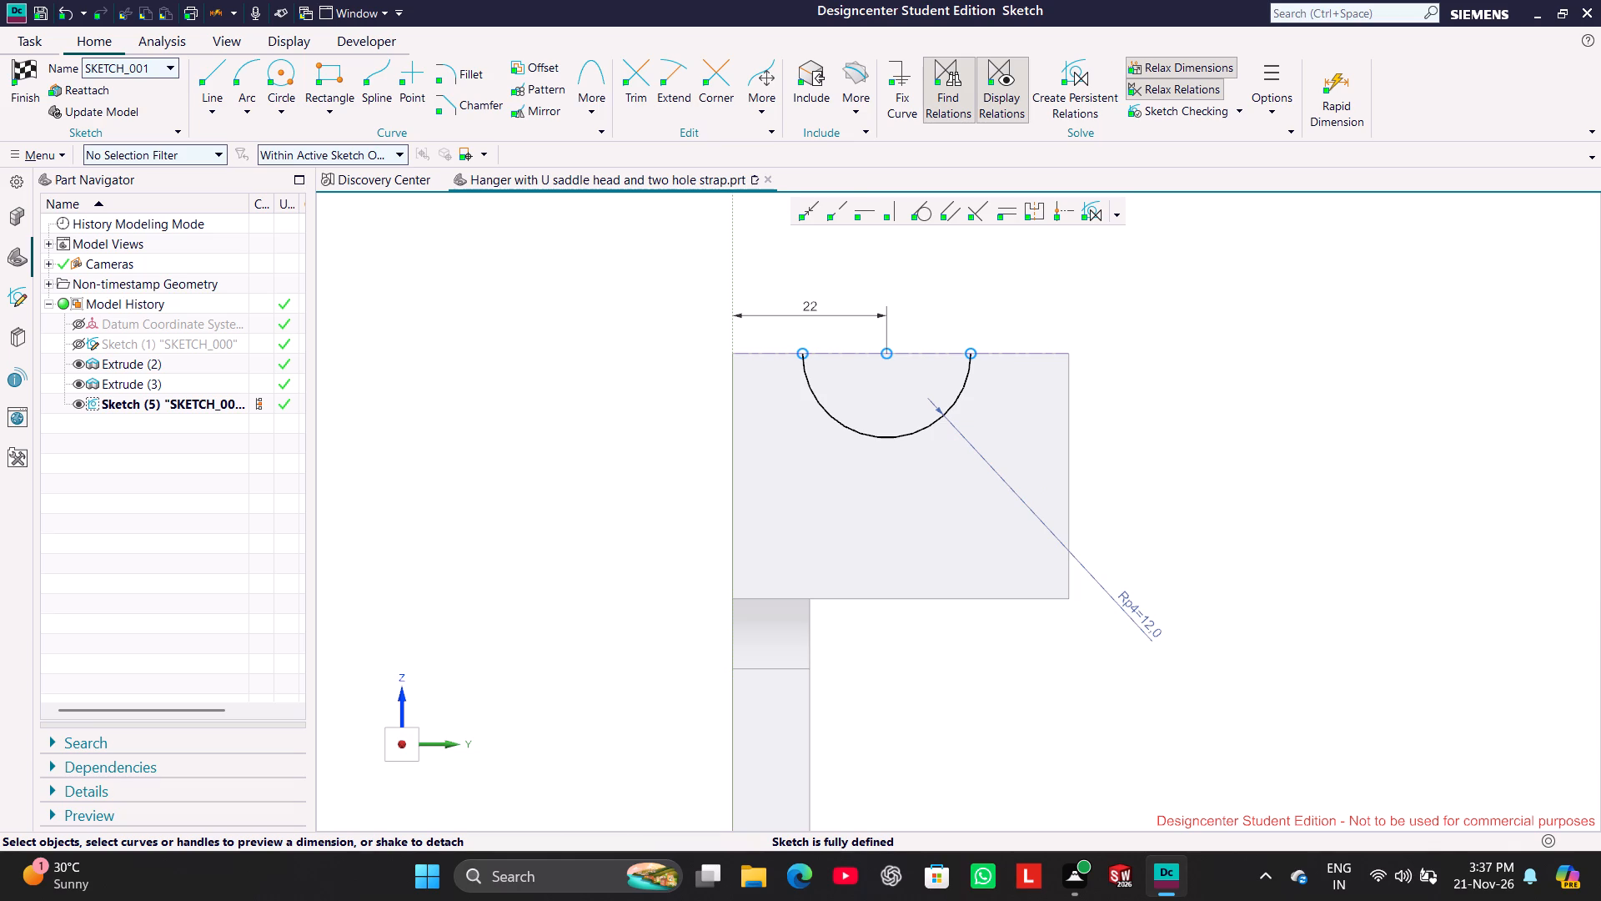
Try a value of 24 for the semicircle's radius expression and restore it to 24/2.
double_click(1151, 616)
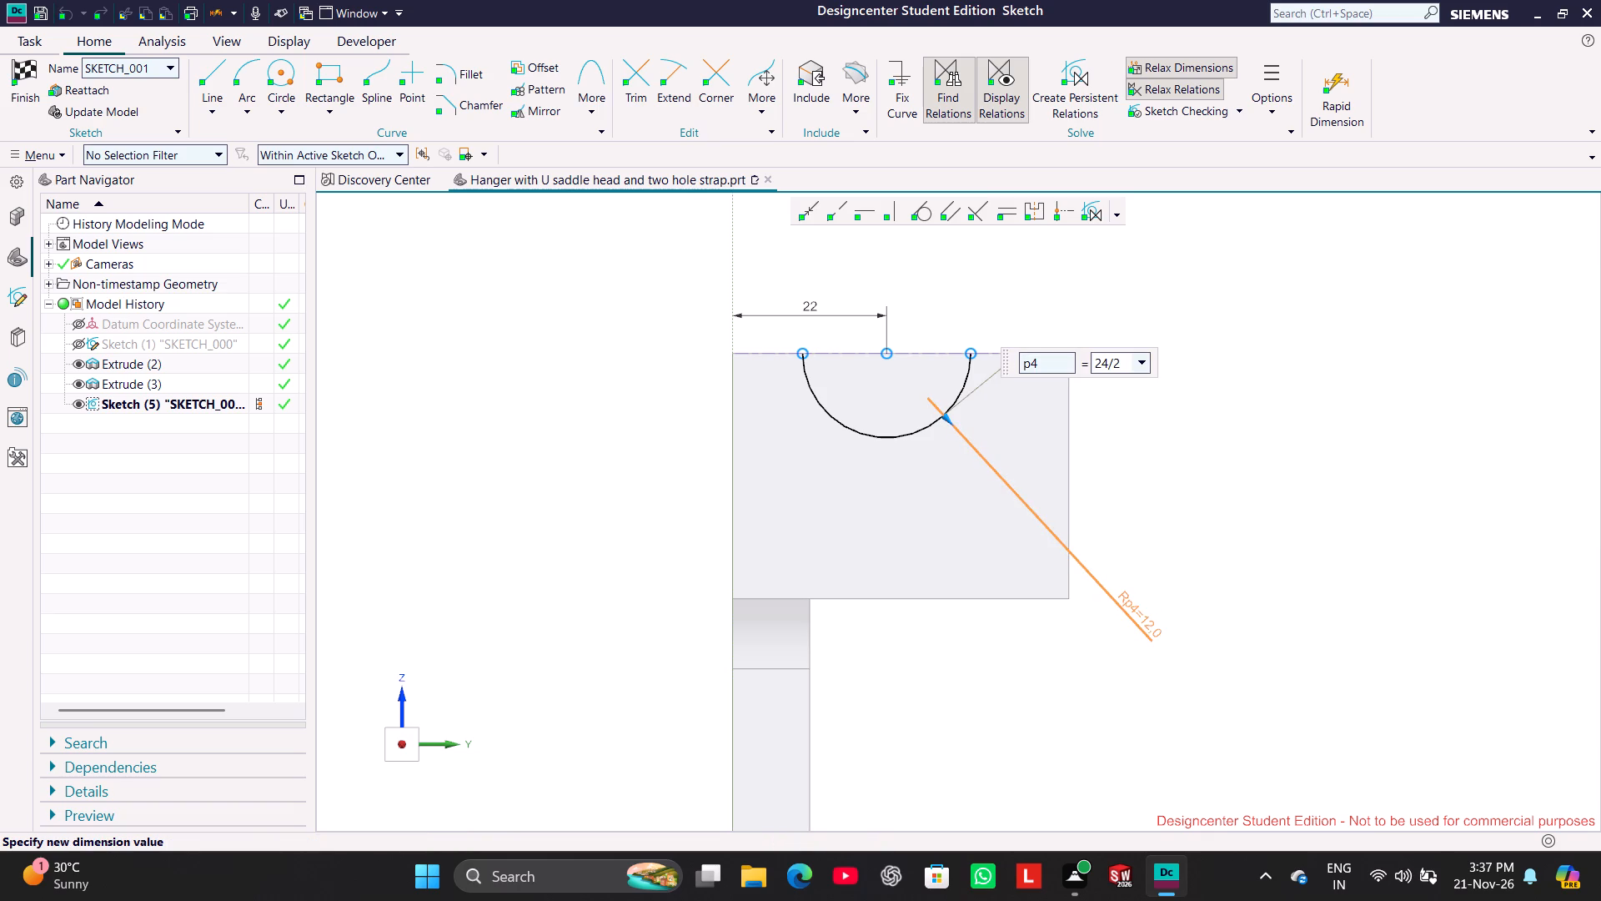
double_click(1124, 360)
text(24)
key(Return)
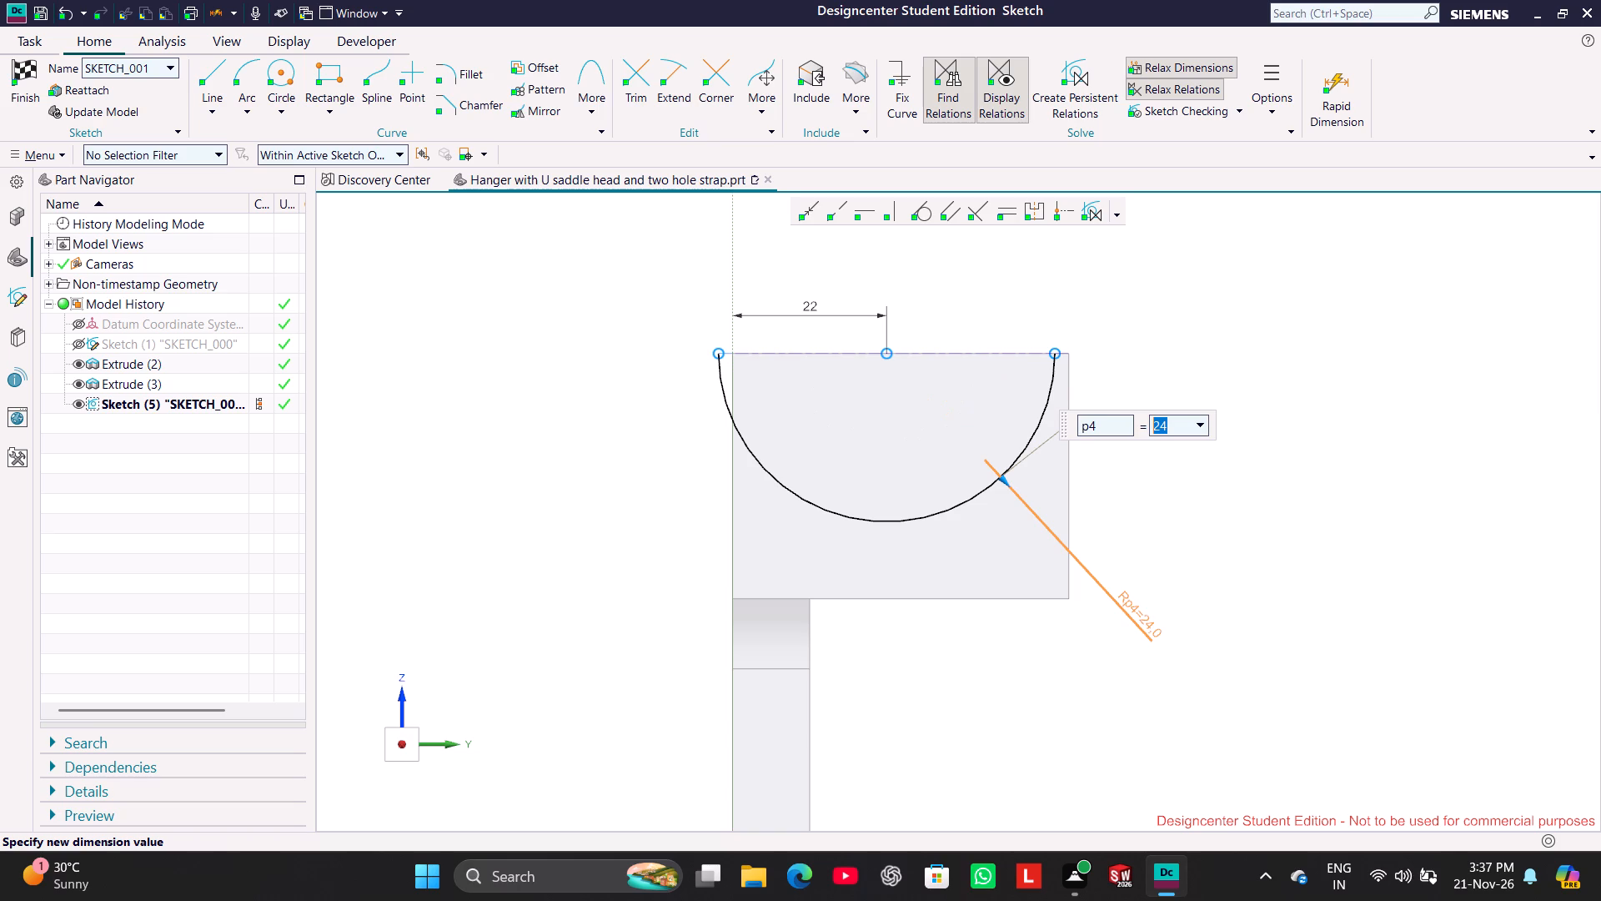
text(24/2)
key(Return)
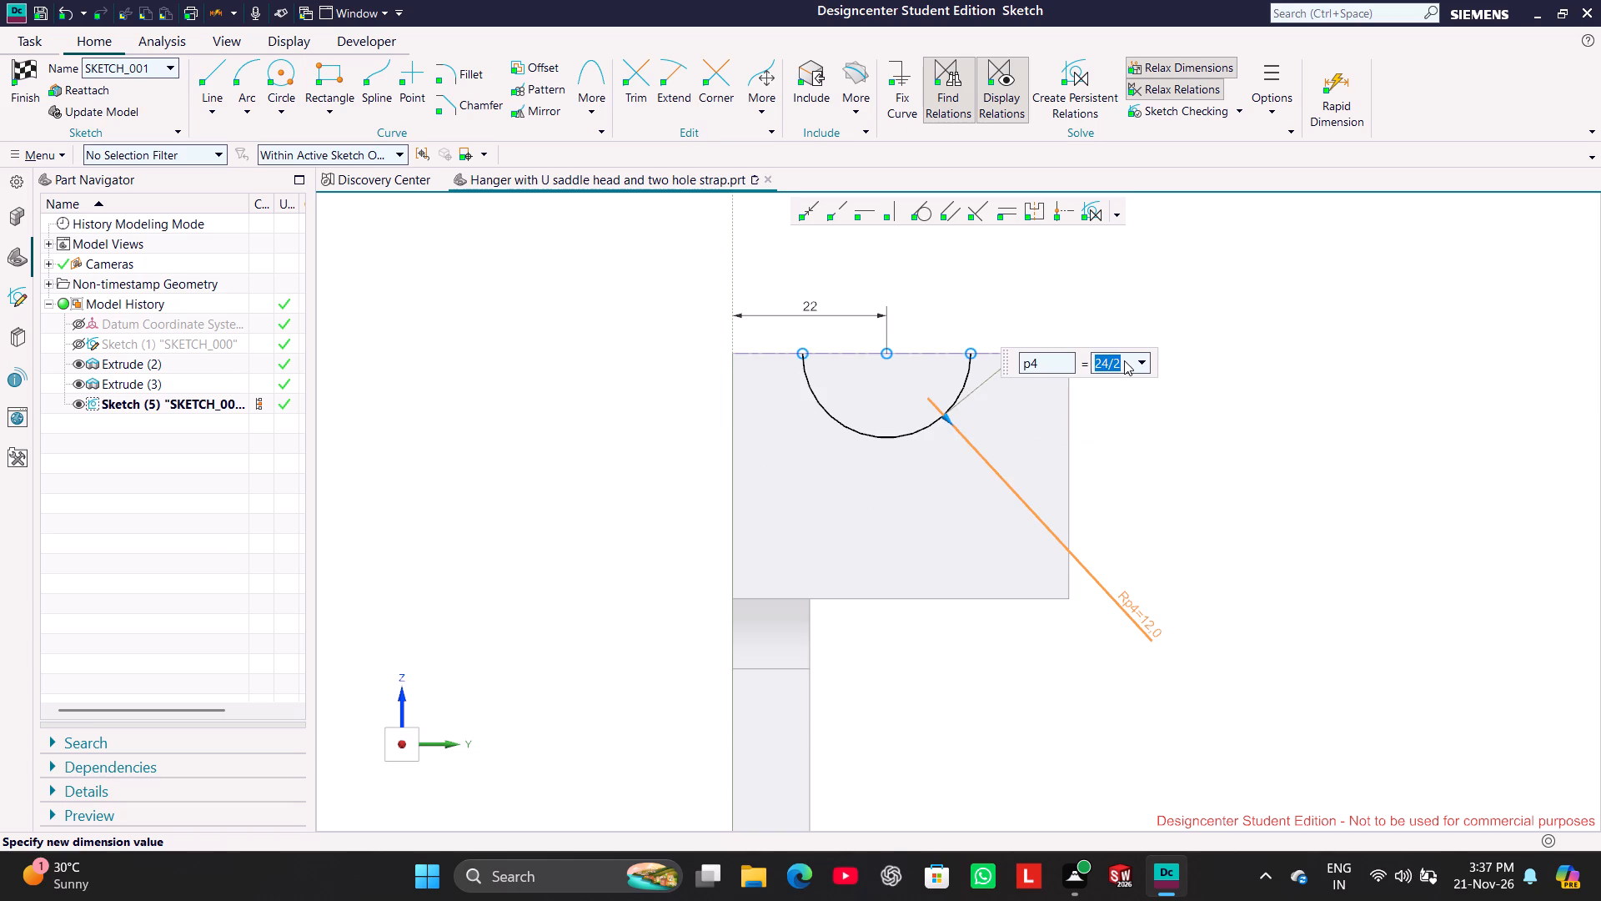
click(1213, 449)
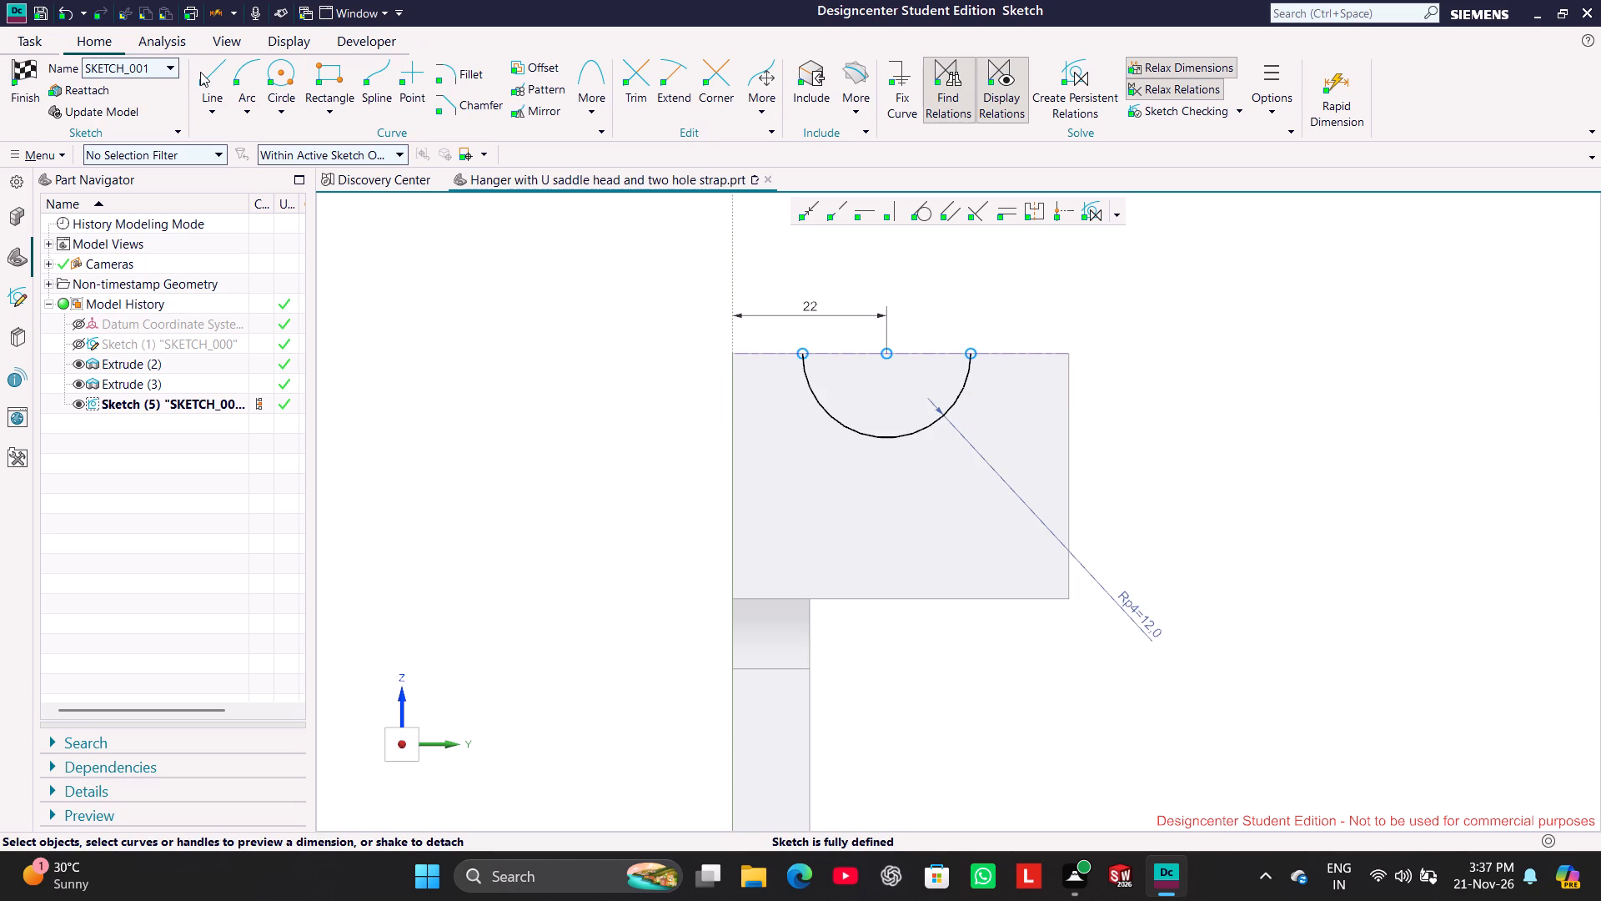
Project the saddle head's top edge into the sketch with Project Curve.
click(203, 74)
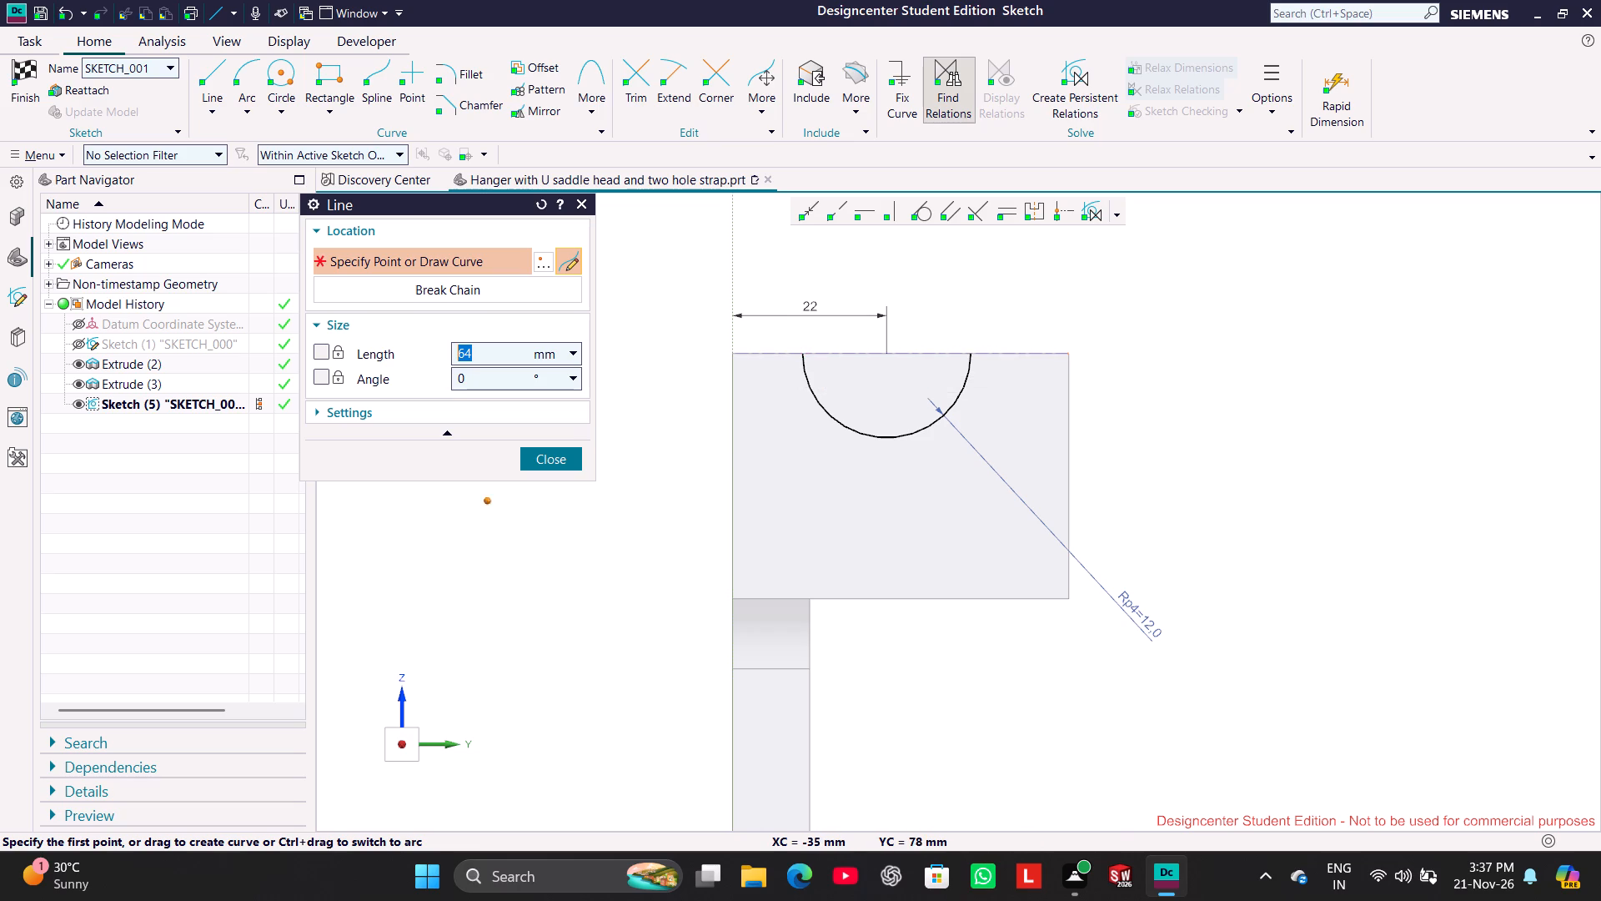
click(539, 463)
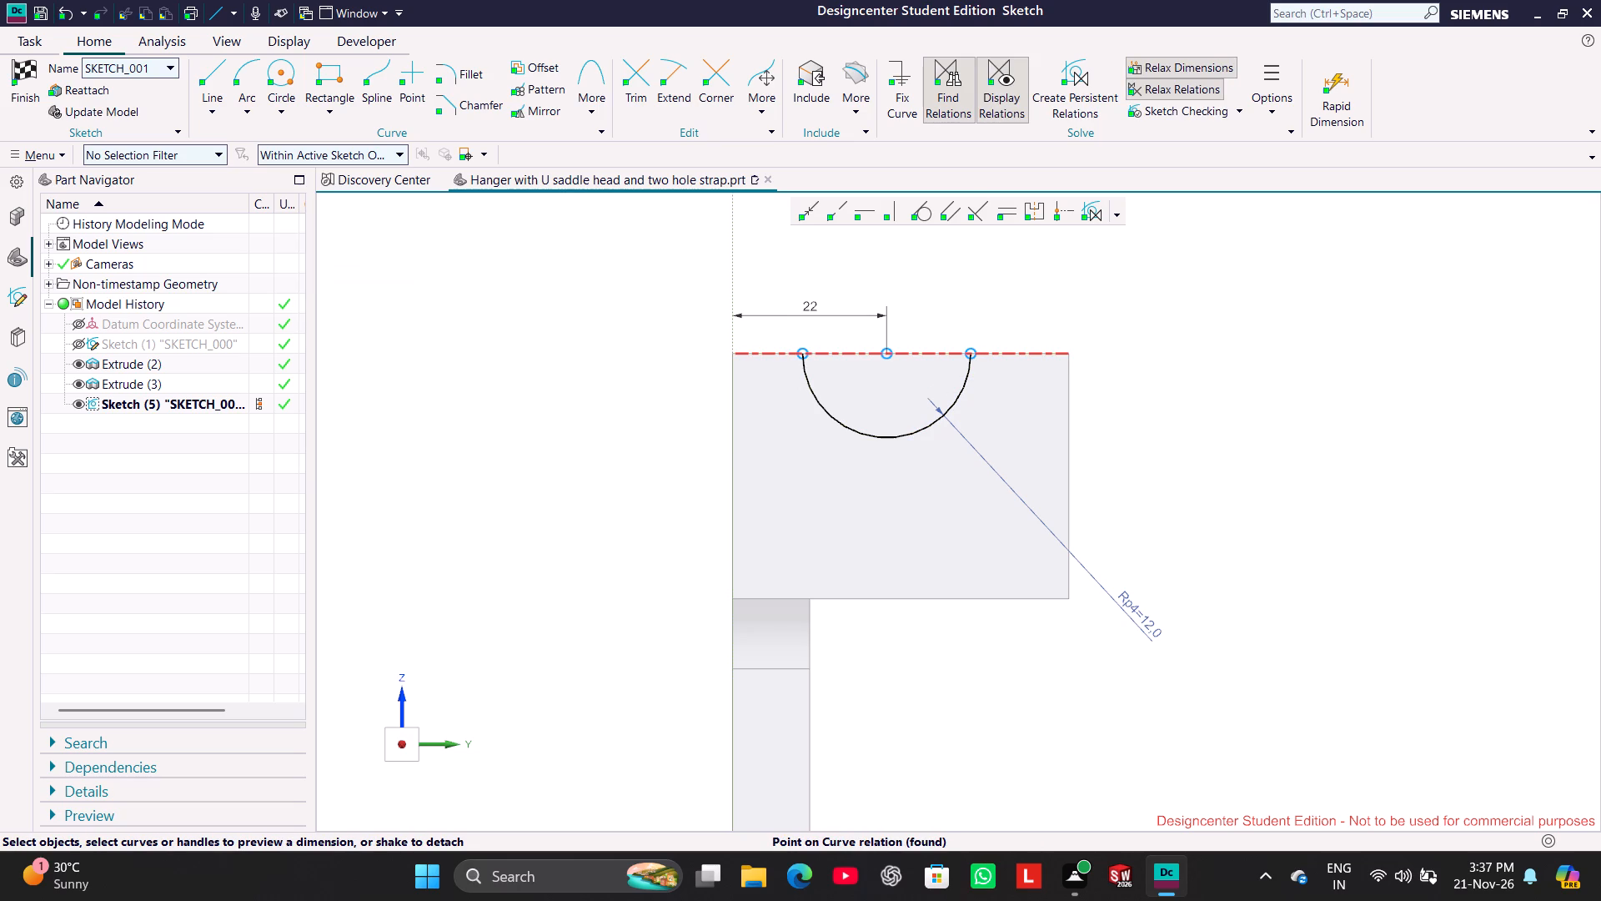
click(865, 87)
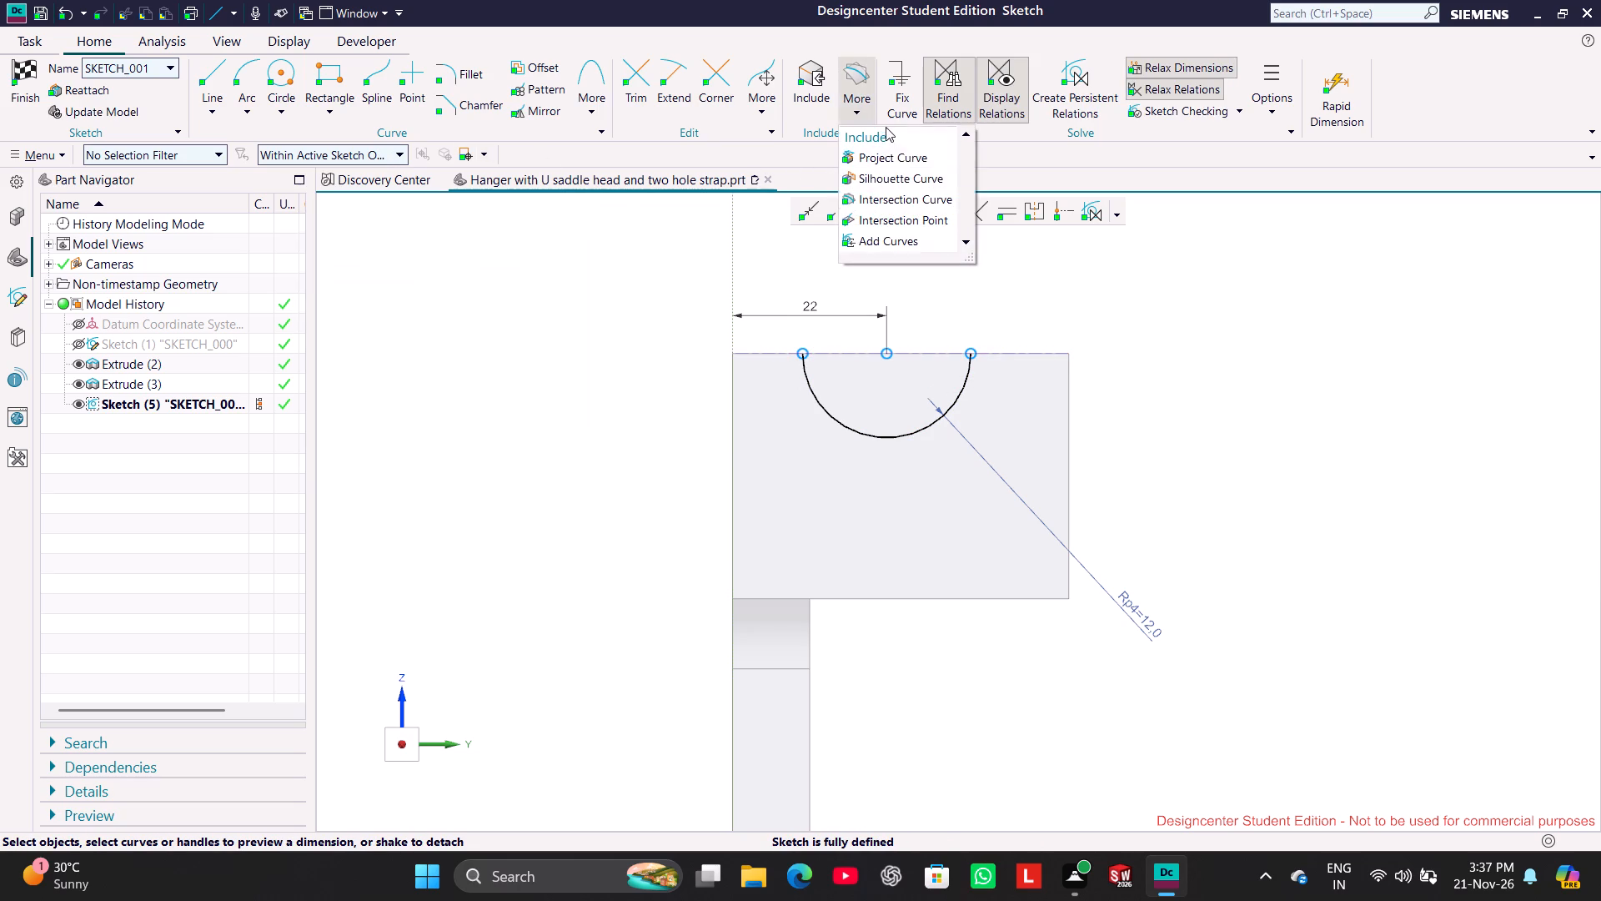
click(895, 150)
click(865, 352)
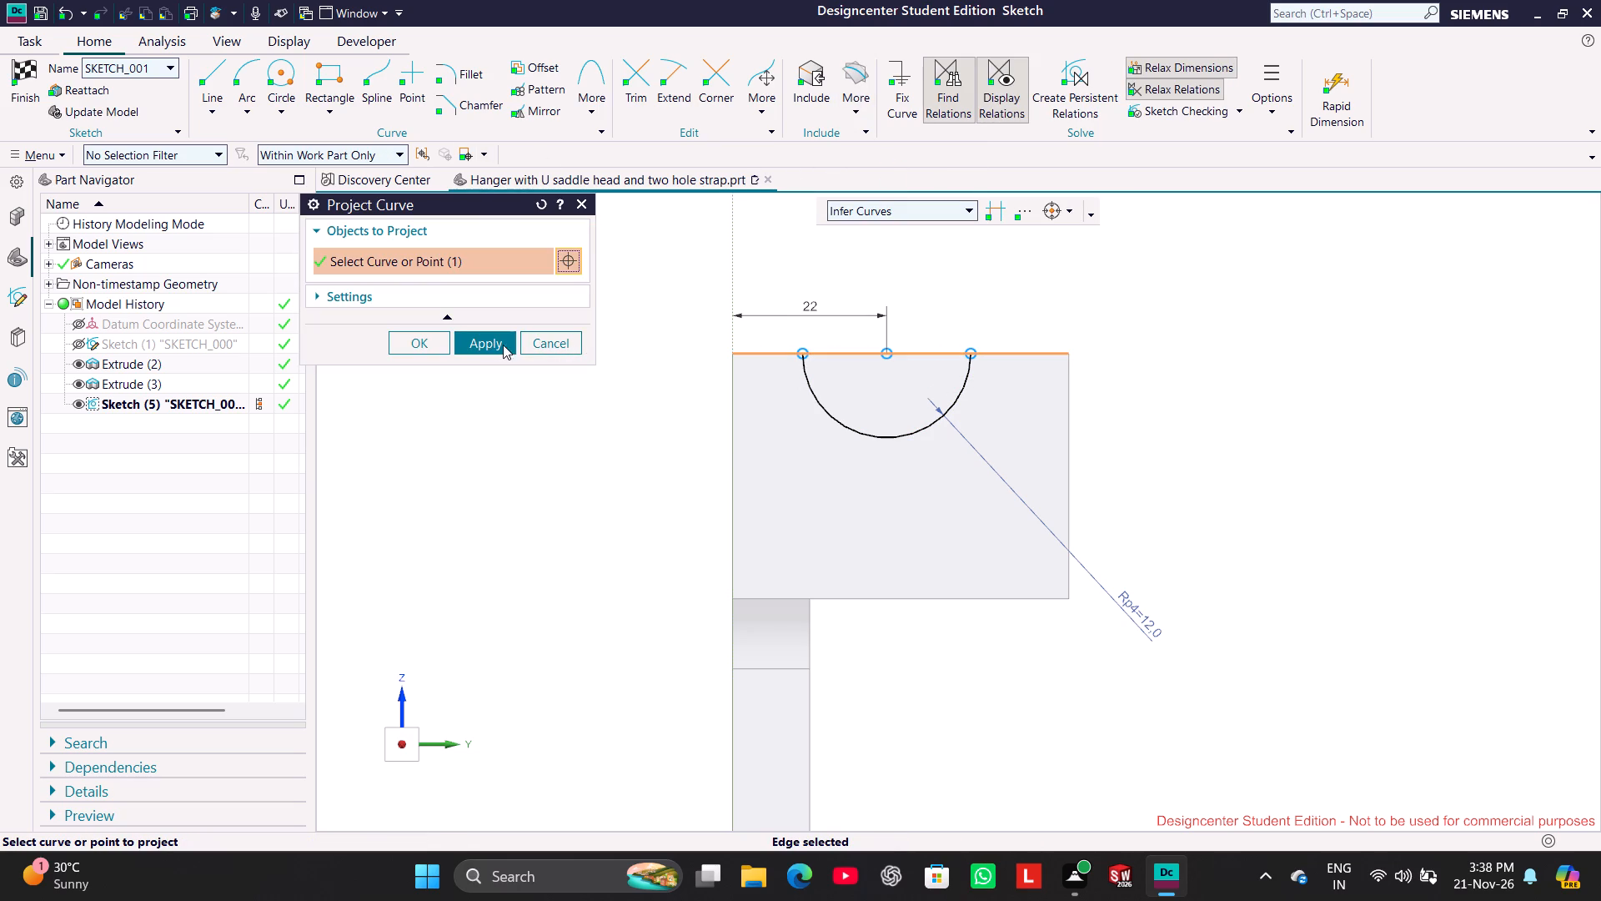
click(487, 340)
click(550, 345)
Trim the projected top edge on both sides of the semicircle to close the profile, and finish the sketch.
click(638, 93)
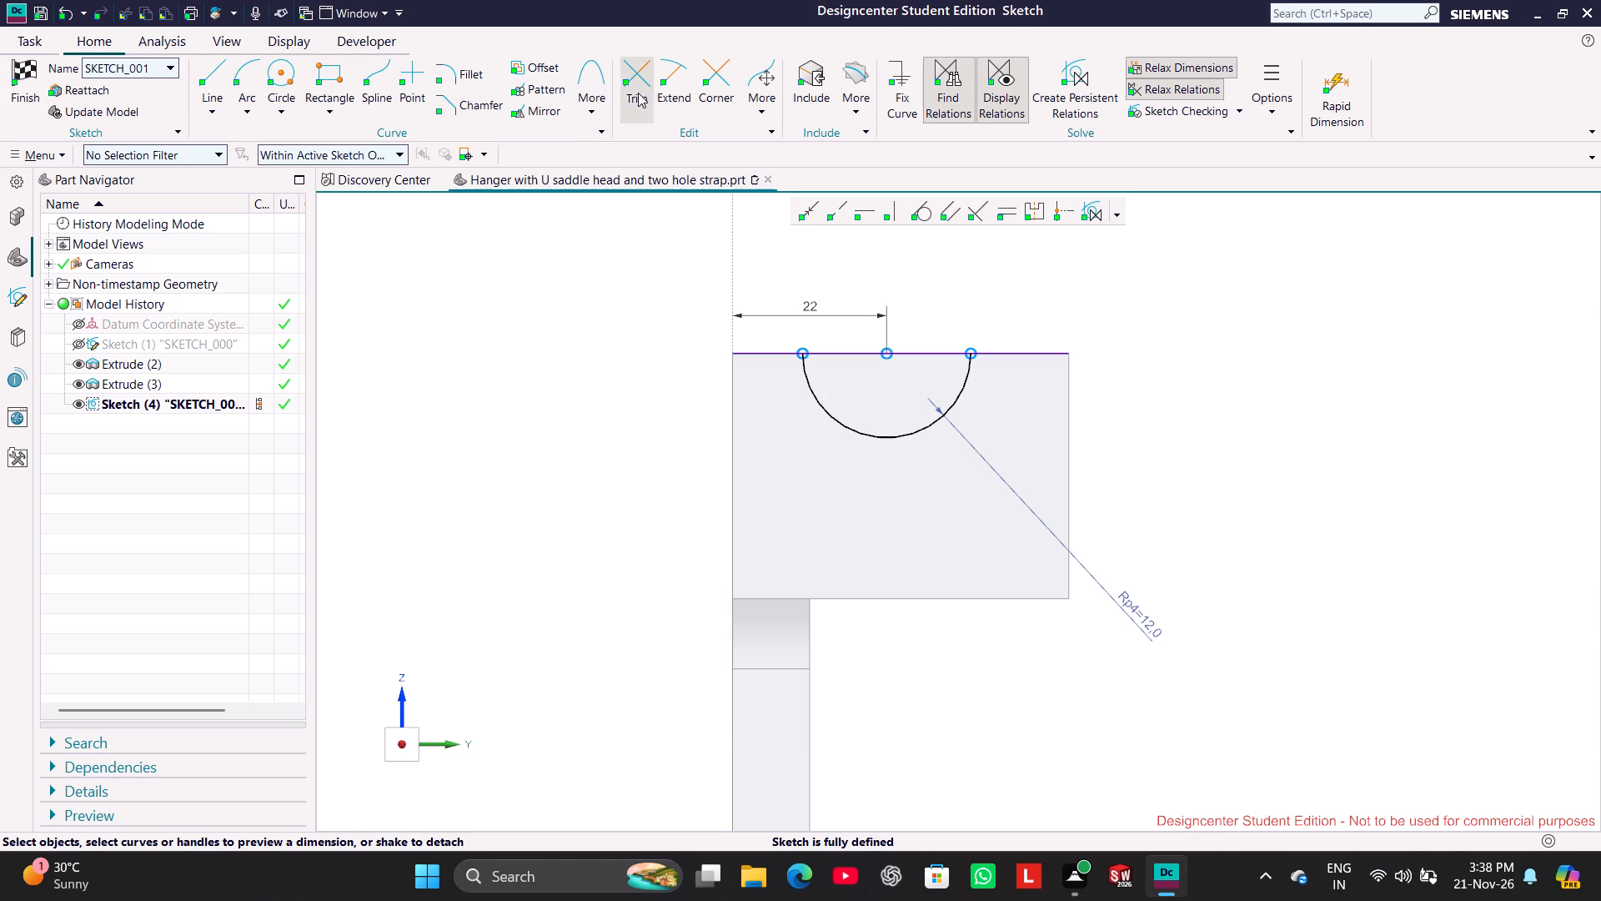
drag(758, 384, 767, 322)
click(574, 475)
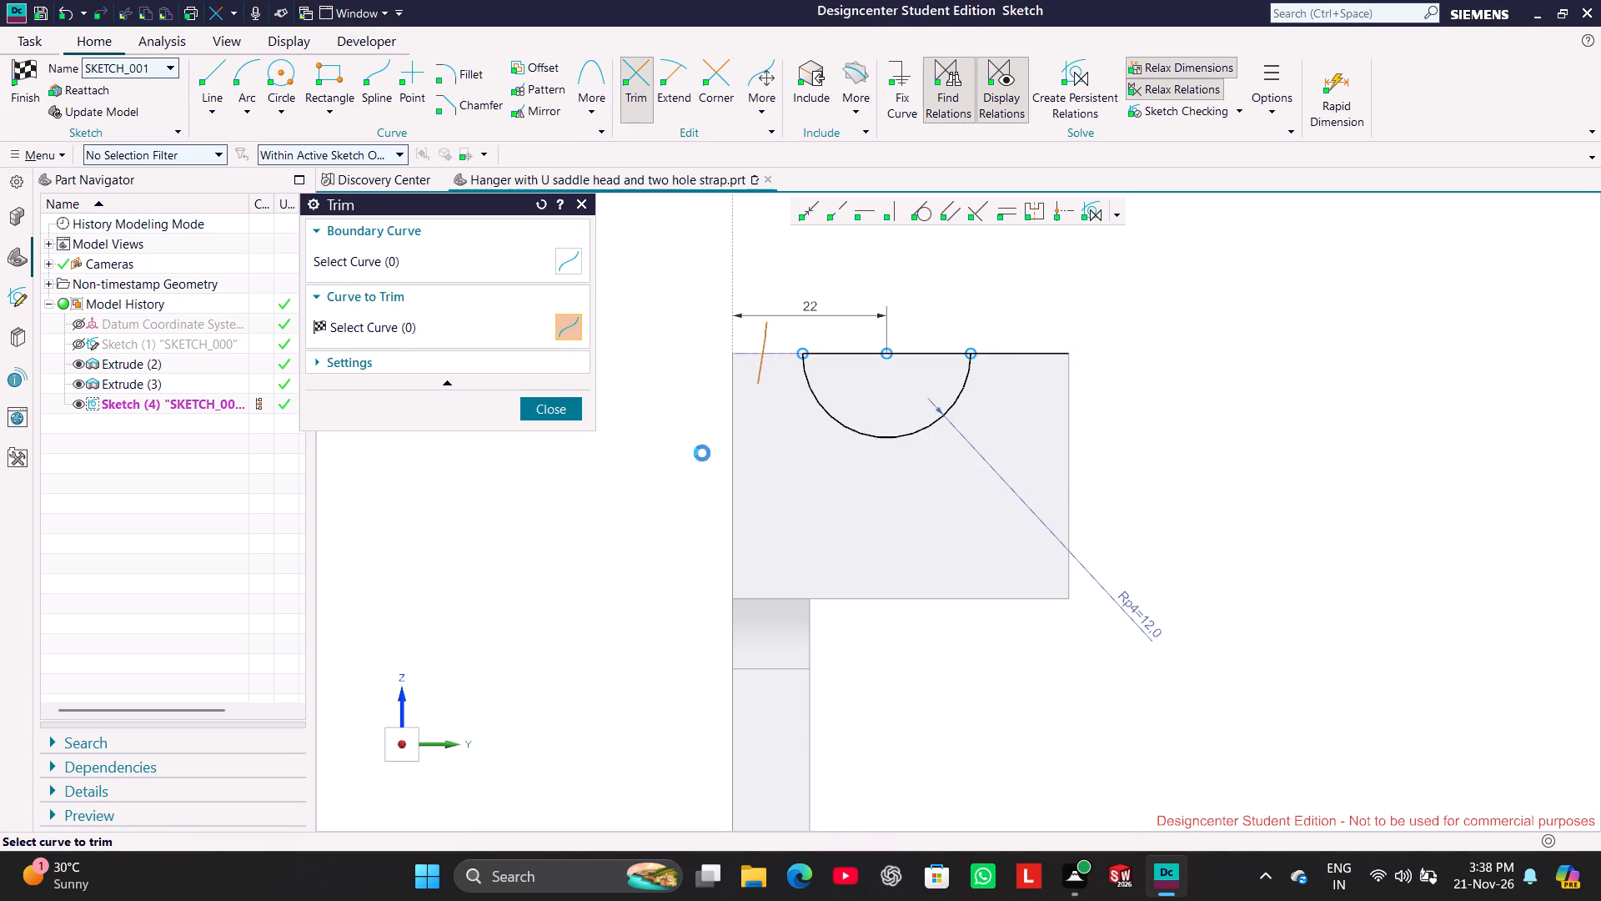
drag(998, 394, 1002, 306)
click(565, 410)
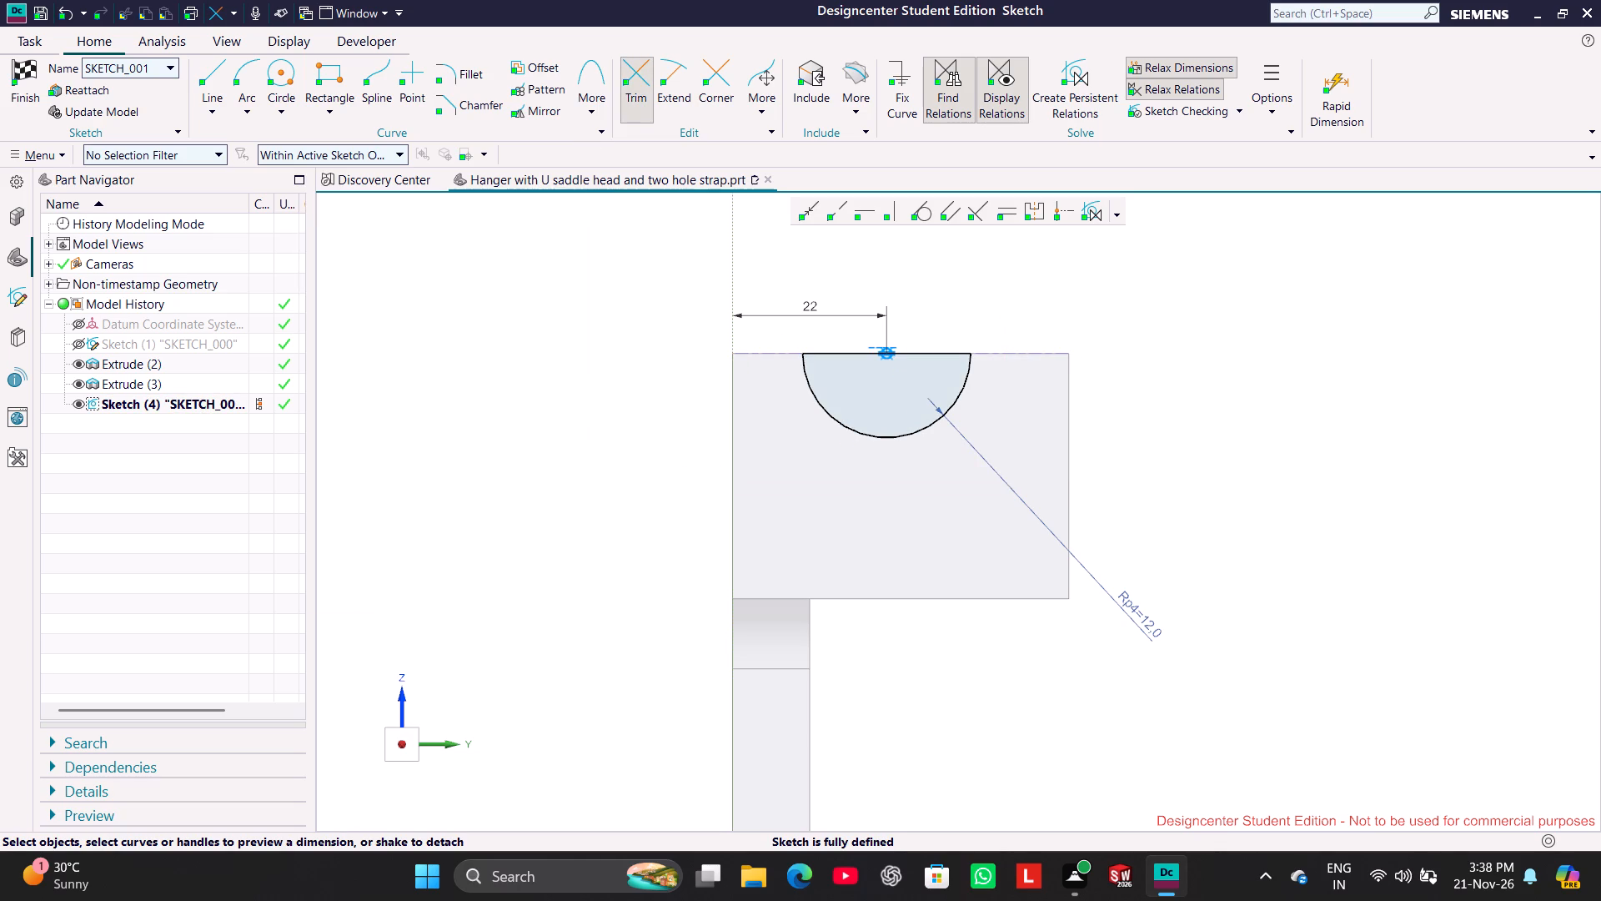
click(28, 82)
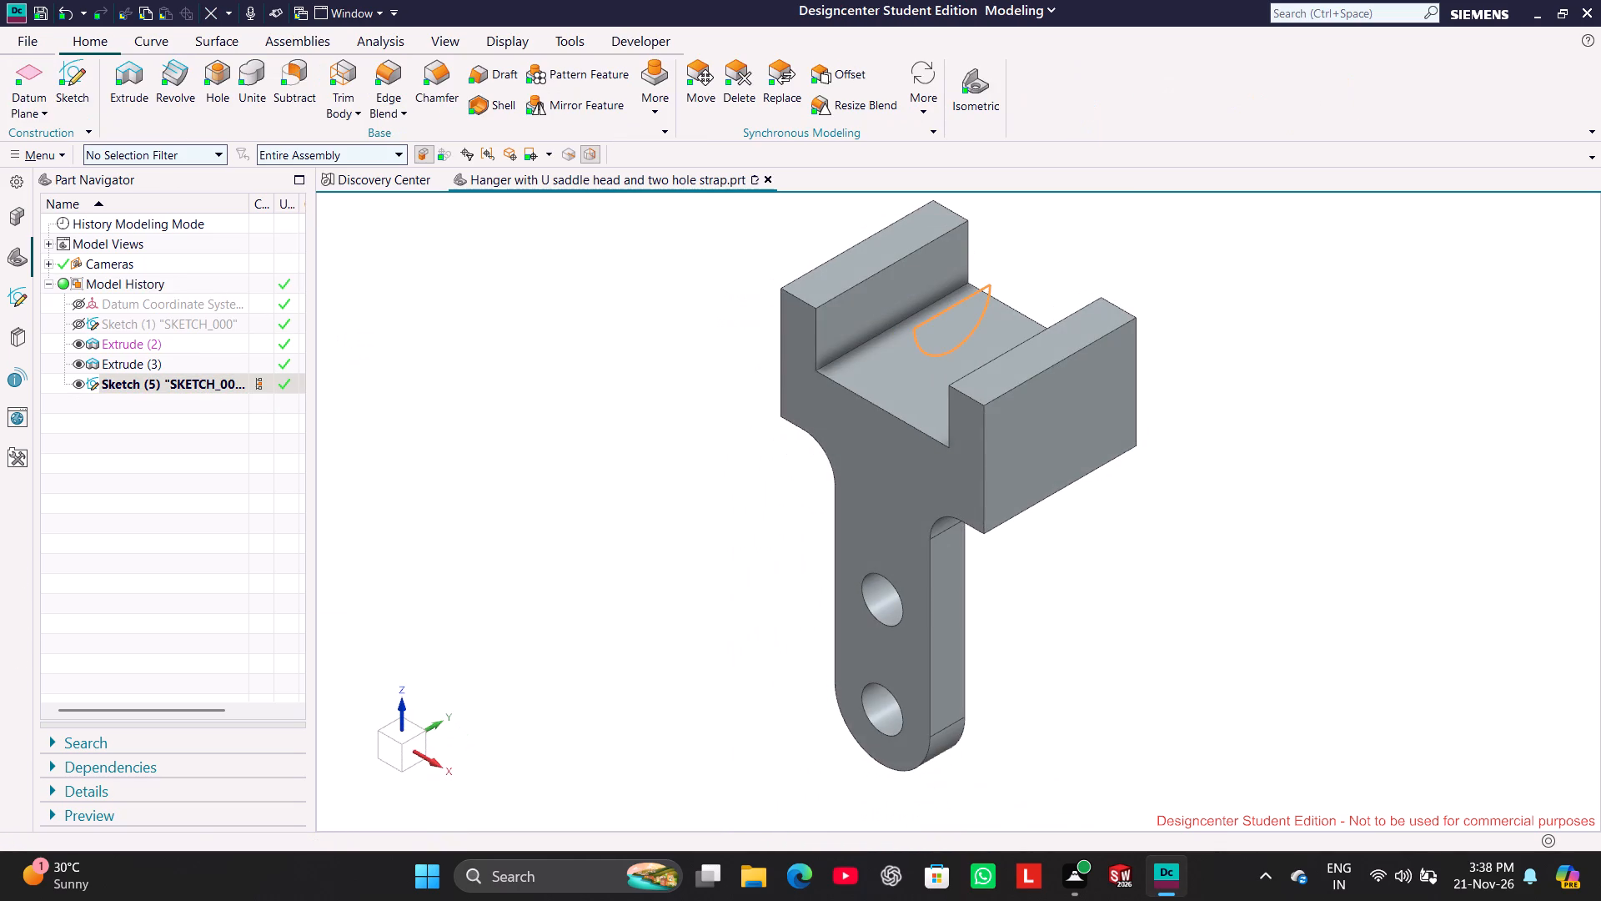
Extrude the semicircular profile with a symmetric distance of 60 mm and inferred Boolean to cut through both saddle head walls.
right_click(231, 378)
click(297, 361)
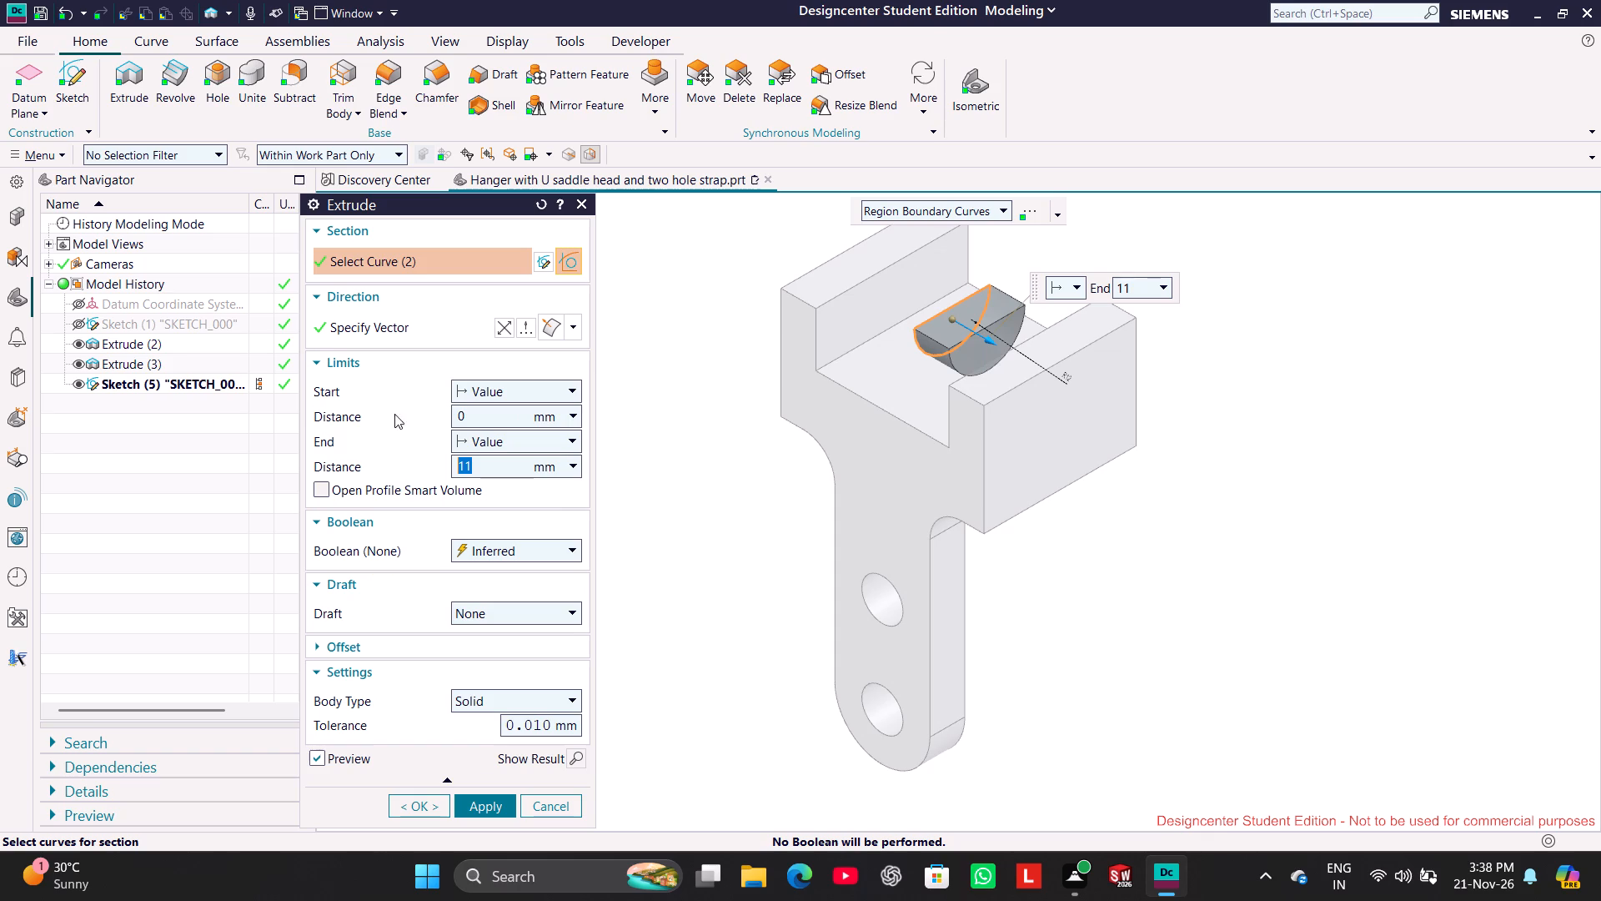
click(482, 385)
click(509, 425)
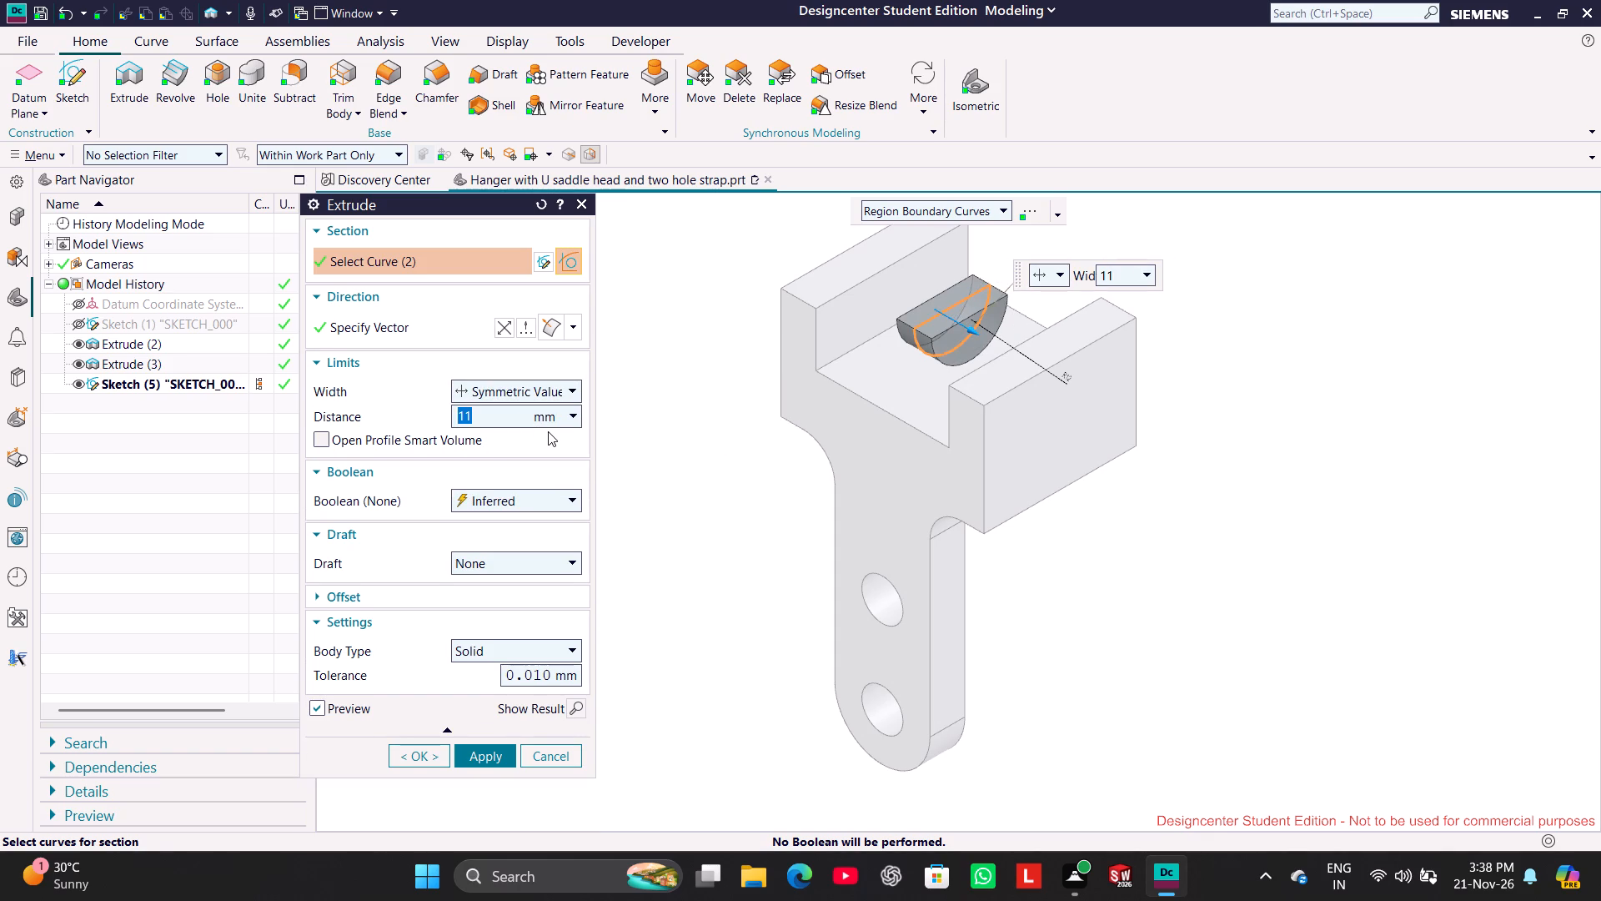
text(60)
key(Return)
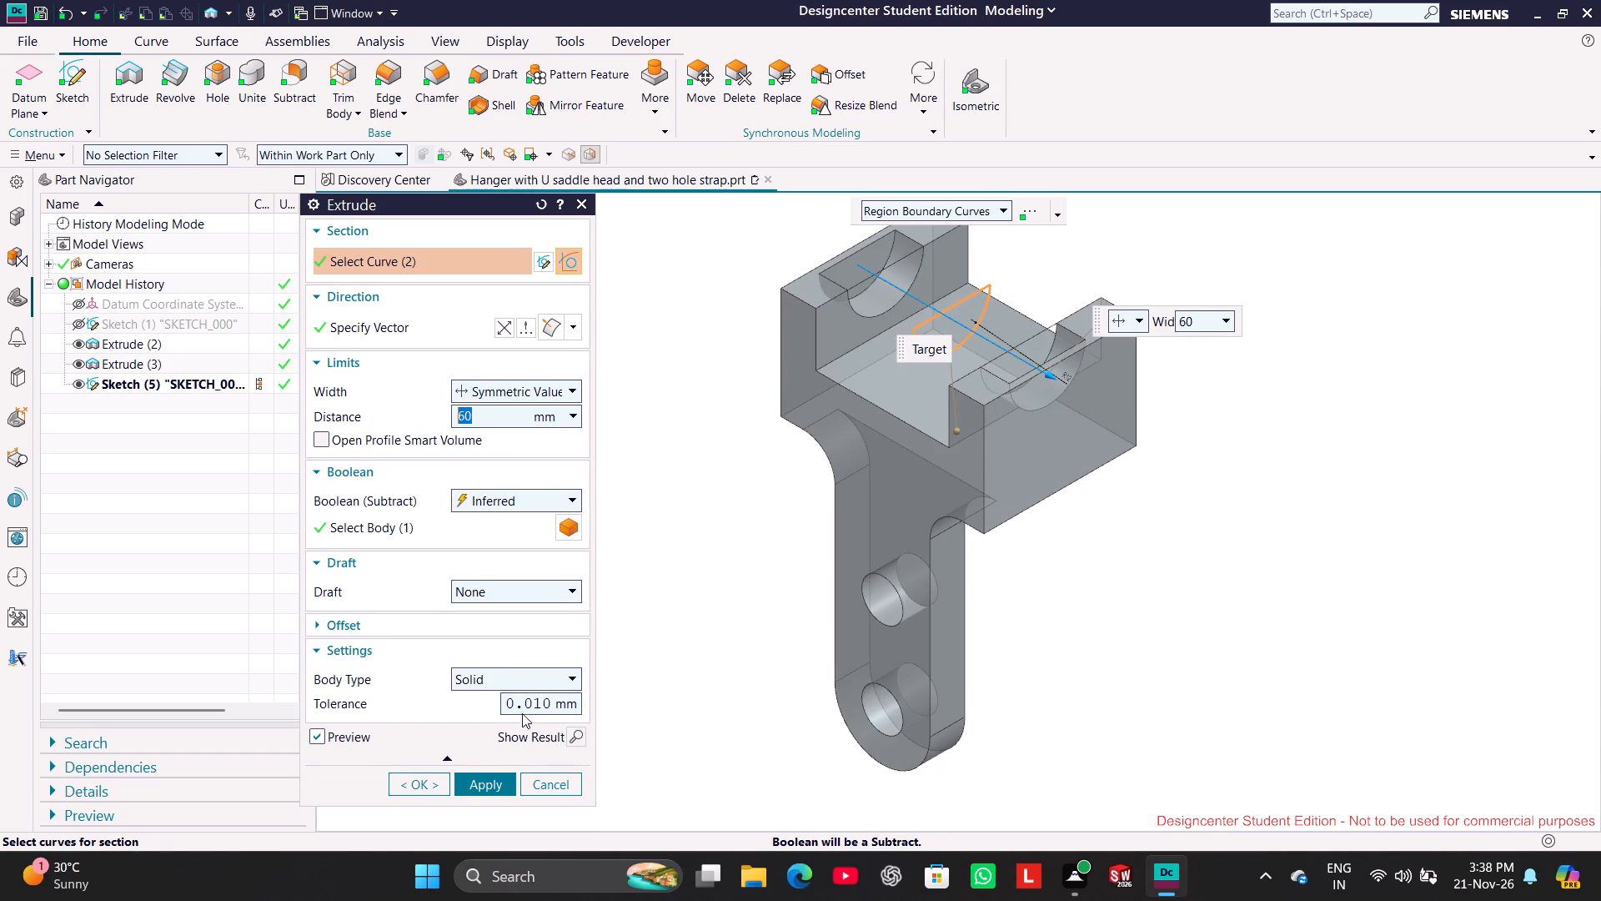
click(502, 781)
click(550, 788)
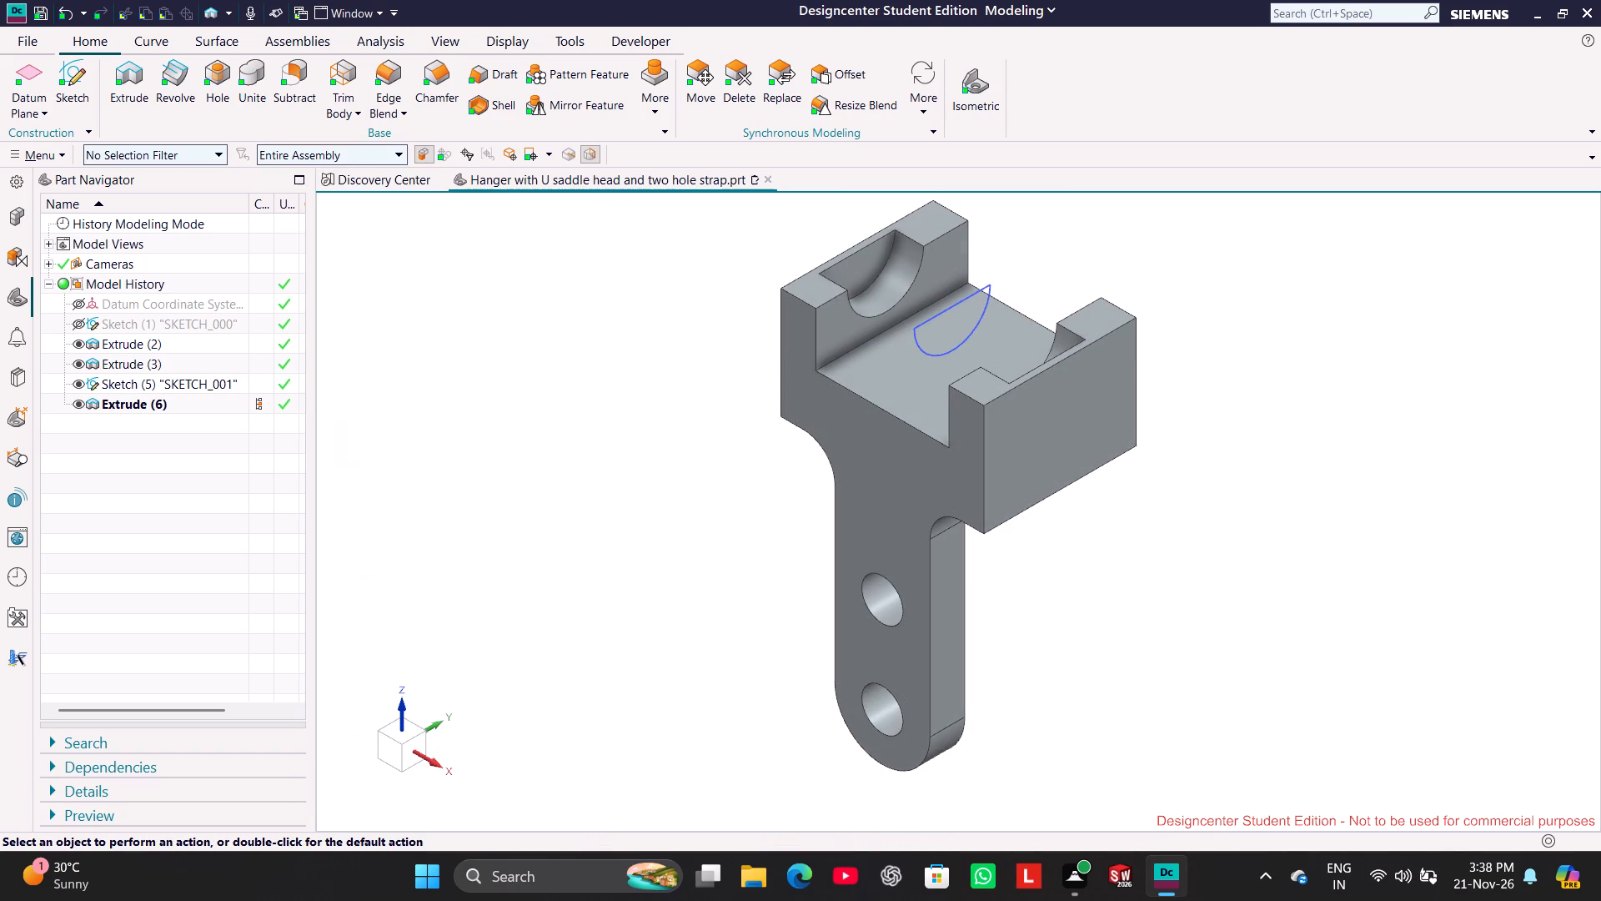
Hide the semicircular profile sketch on the saddle head.
click(590, 553)
middle_drag(595, 548, 623, 573)
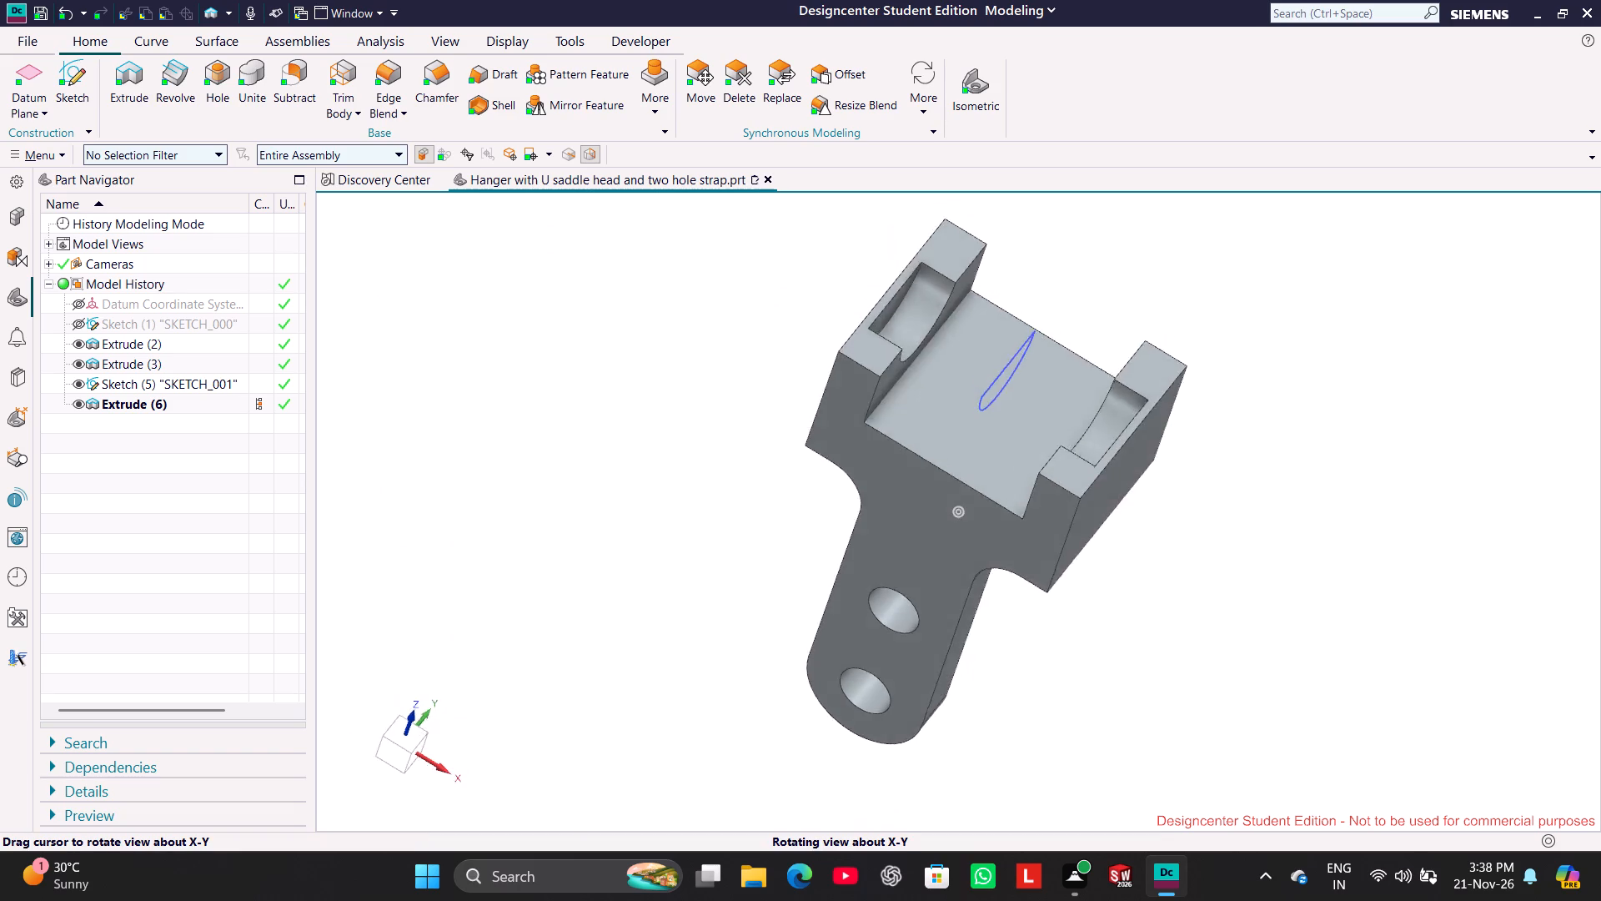
middle_drag(623, 573, 597, 562)
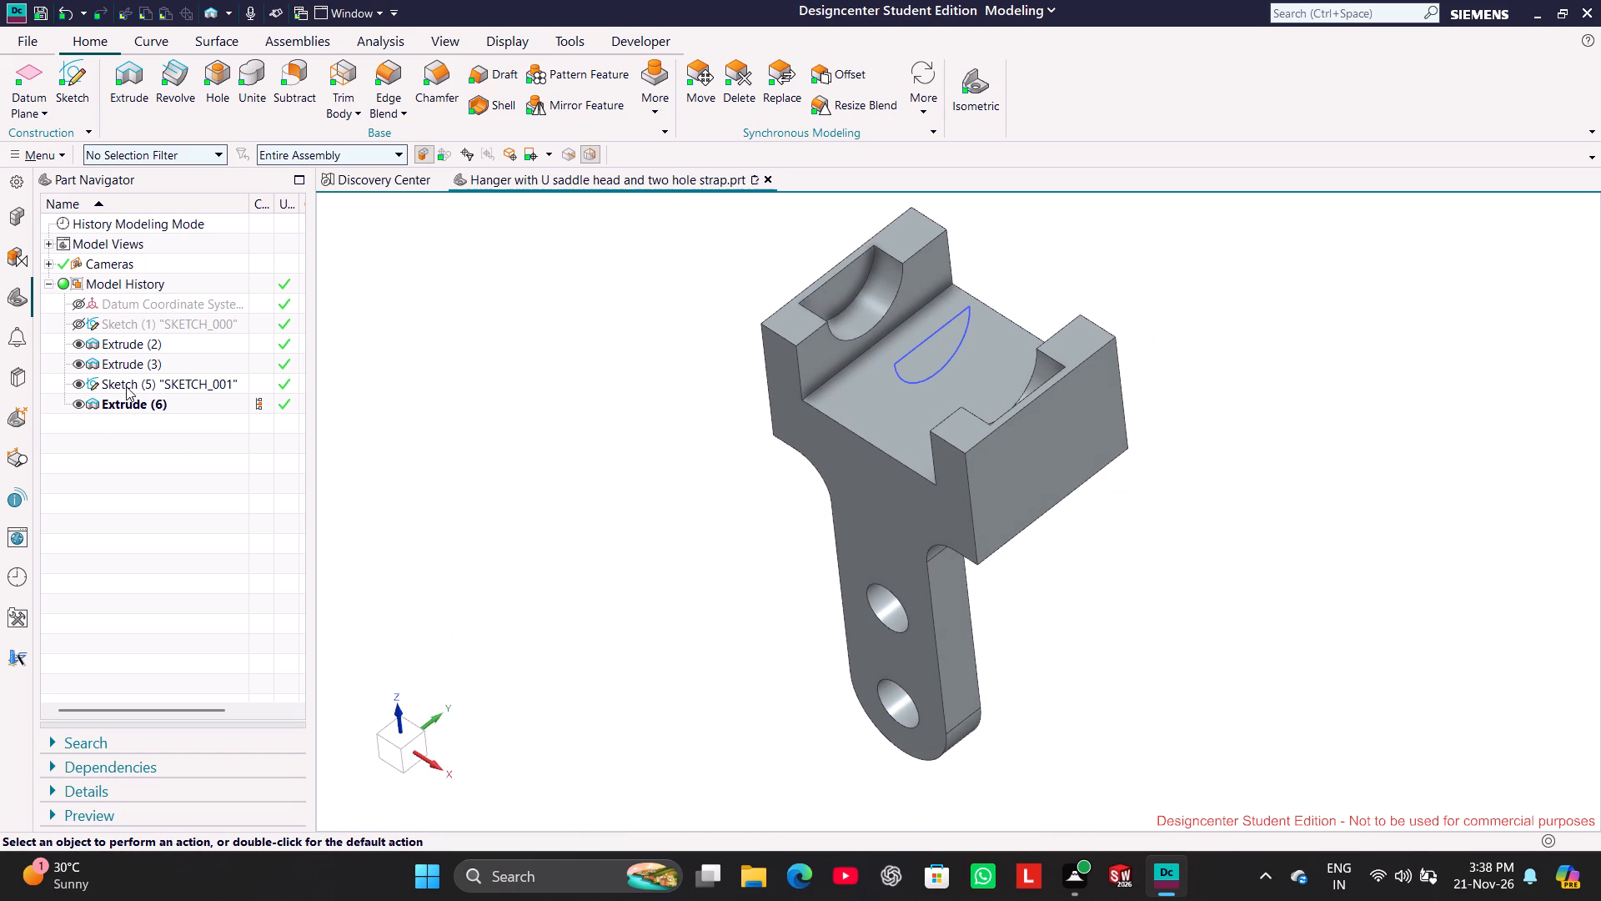
click(78, 387)
Edit the saddle recess extrude and set its symmetric distance to 70 mm, keeping the Subtract Boolean.
right_click(151, 402)
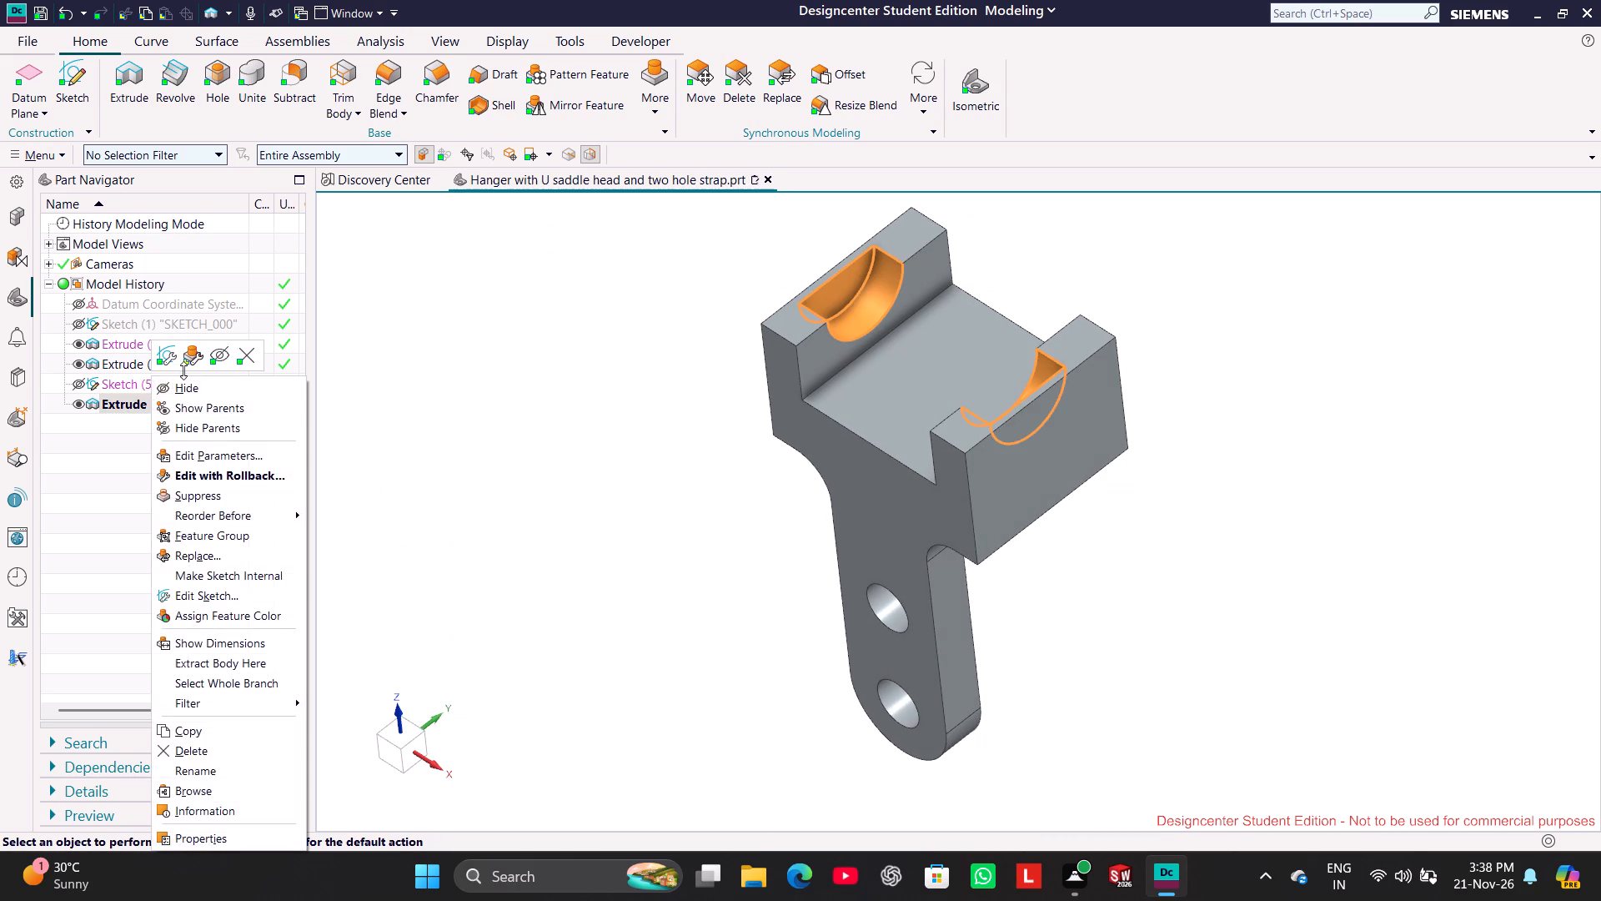
click(189, 363)
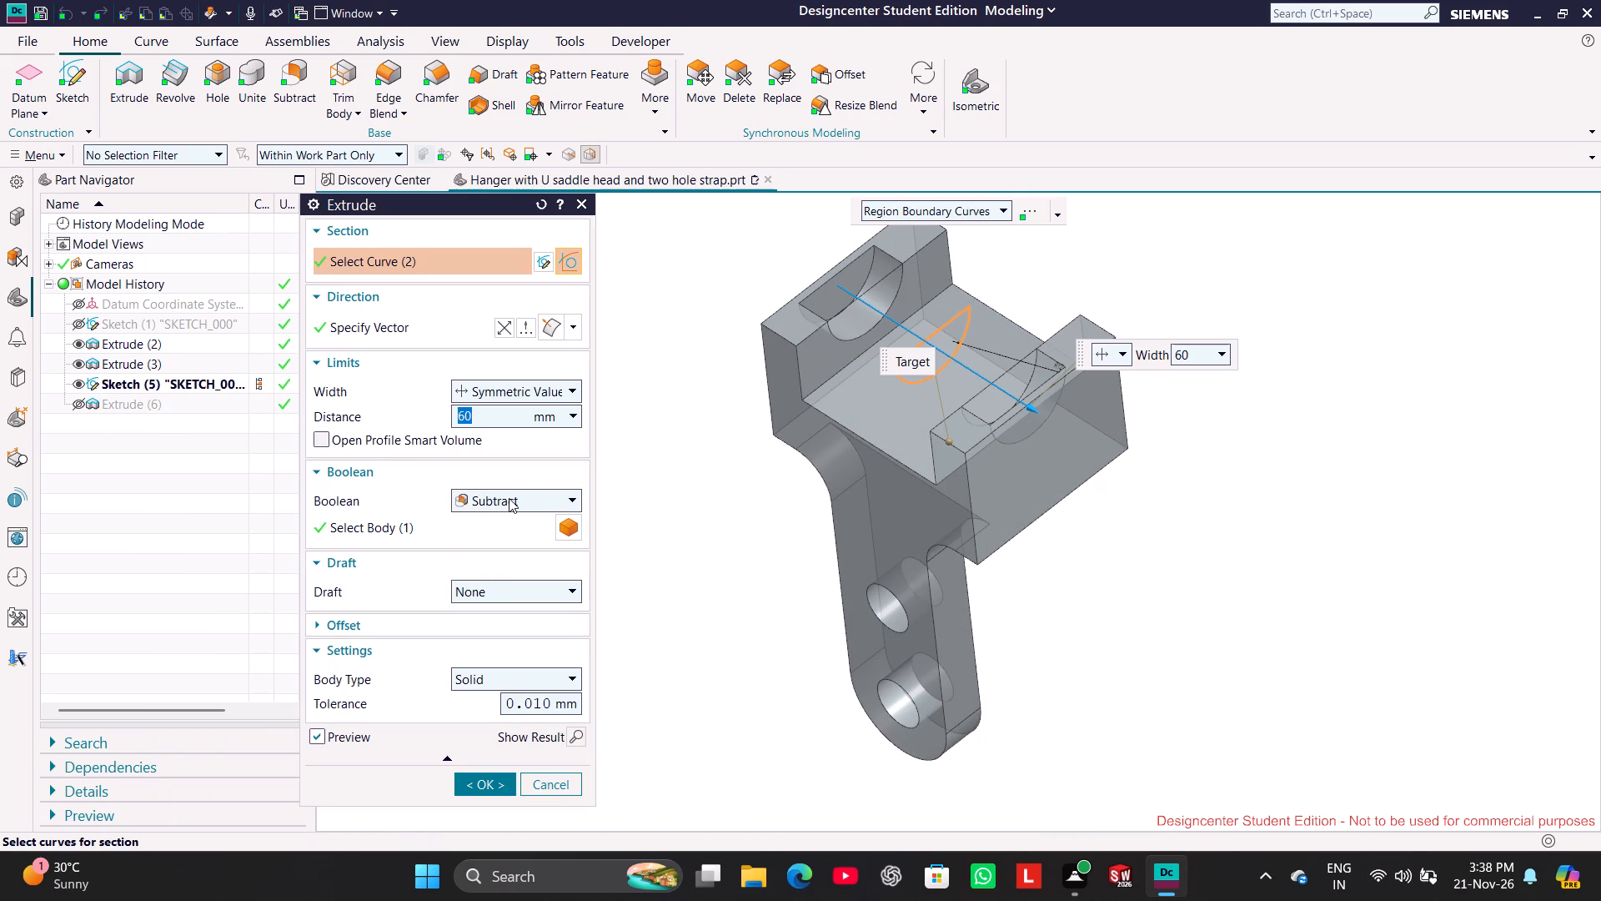
text(70)
key(Return)
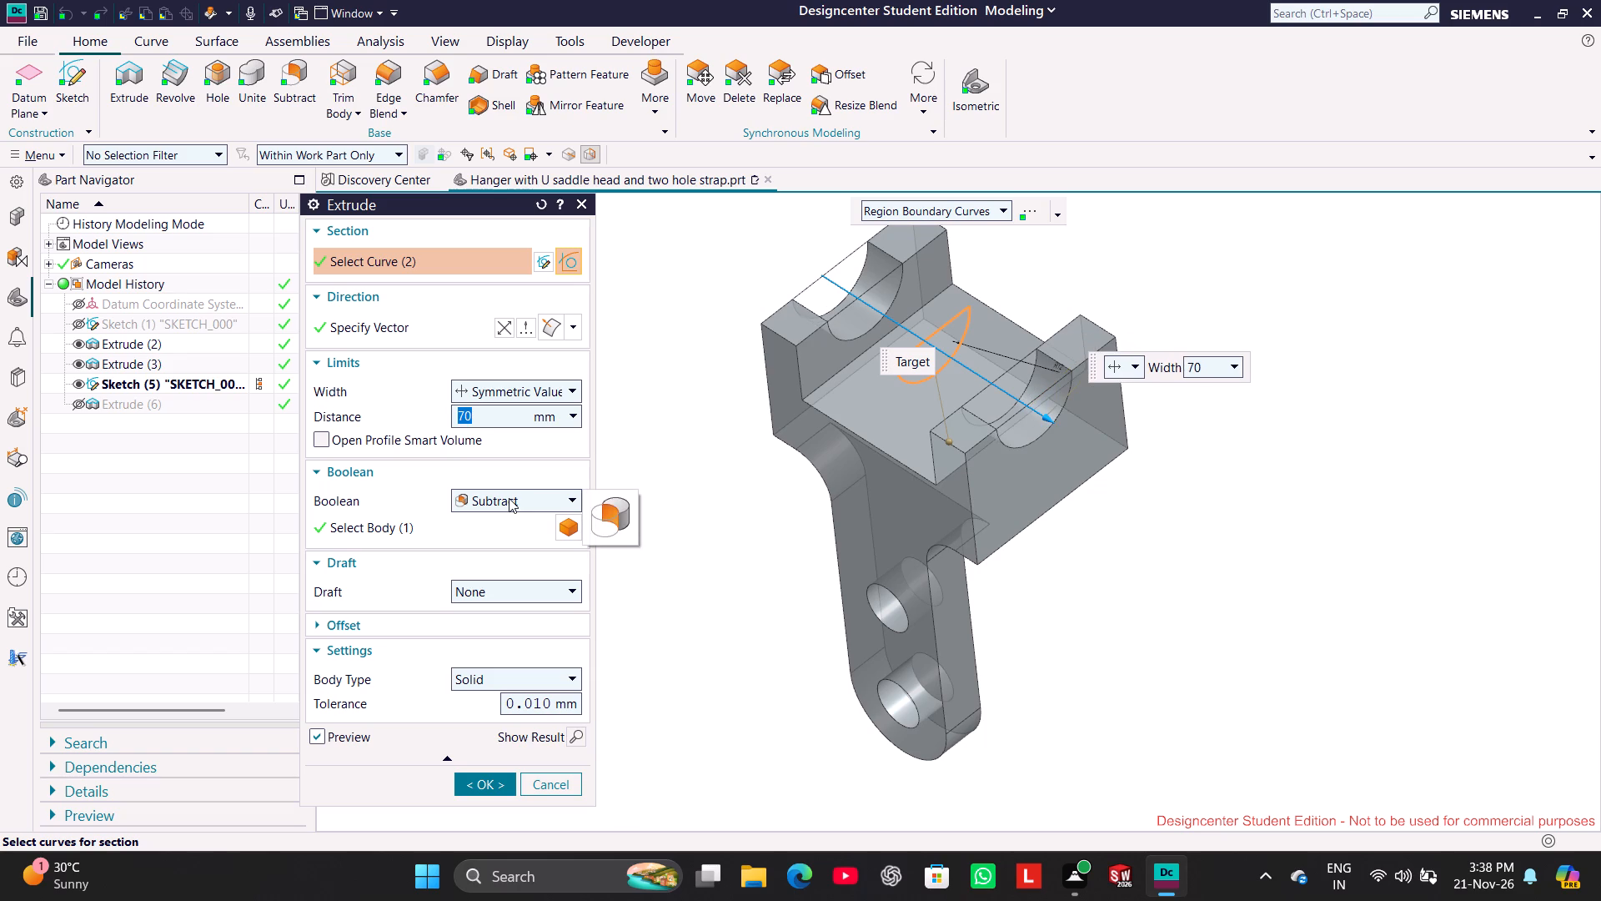
click(489, 793)
click(509, 489)
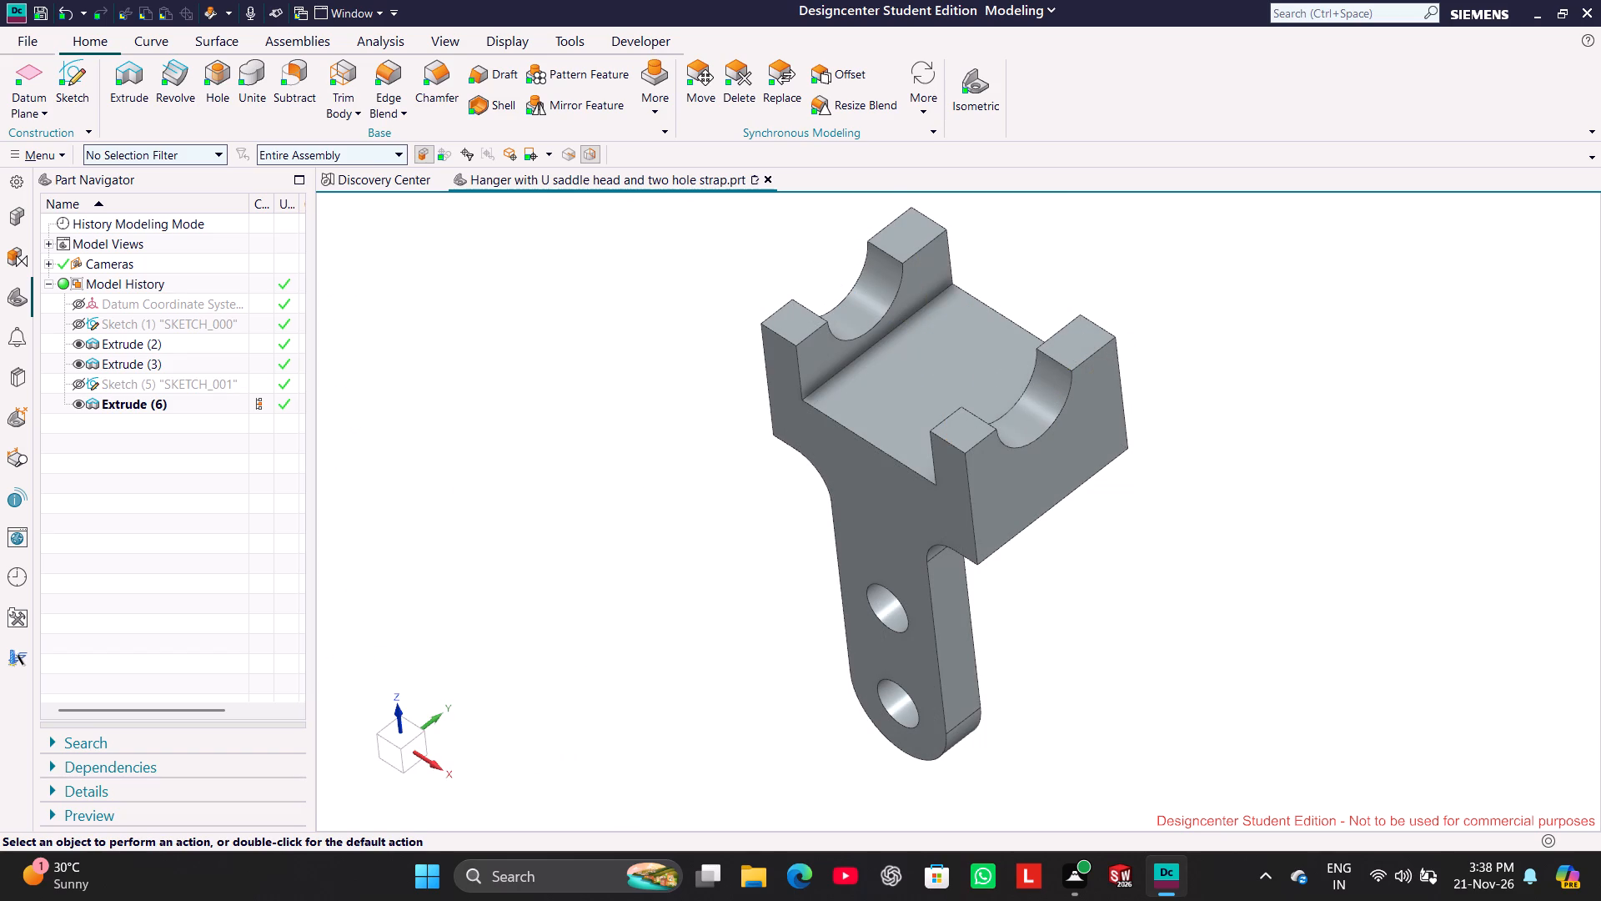
click(975, 101)
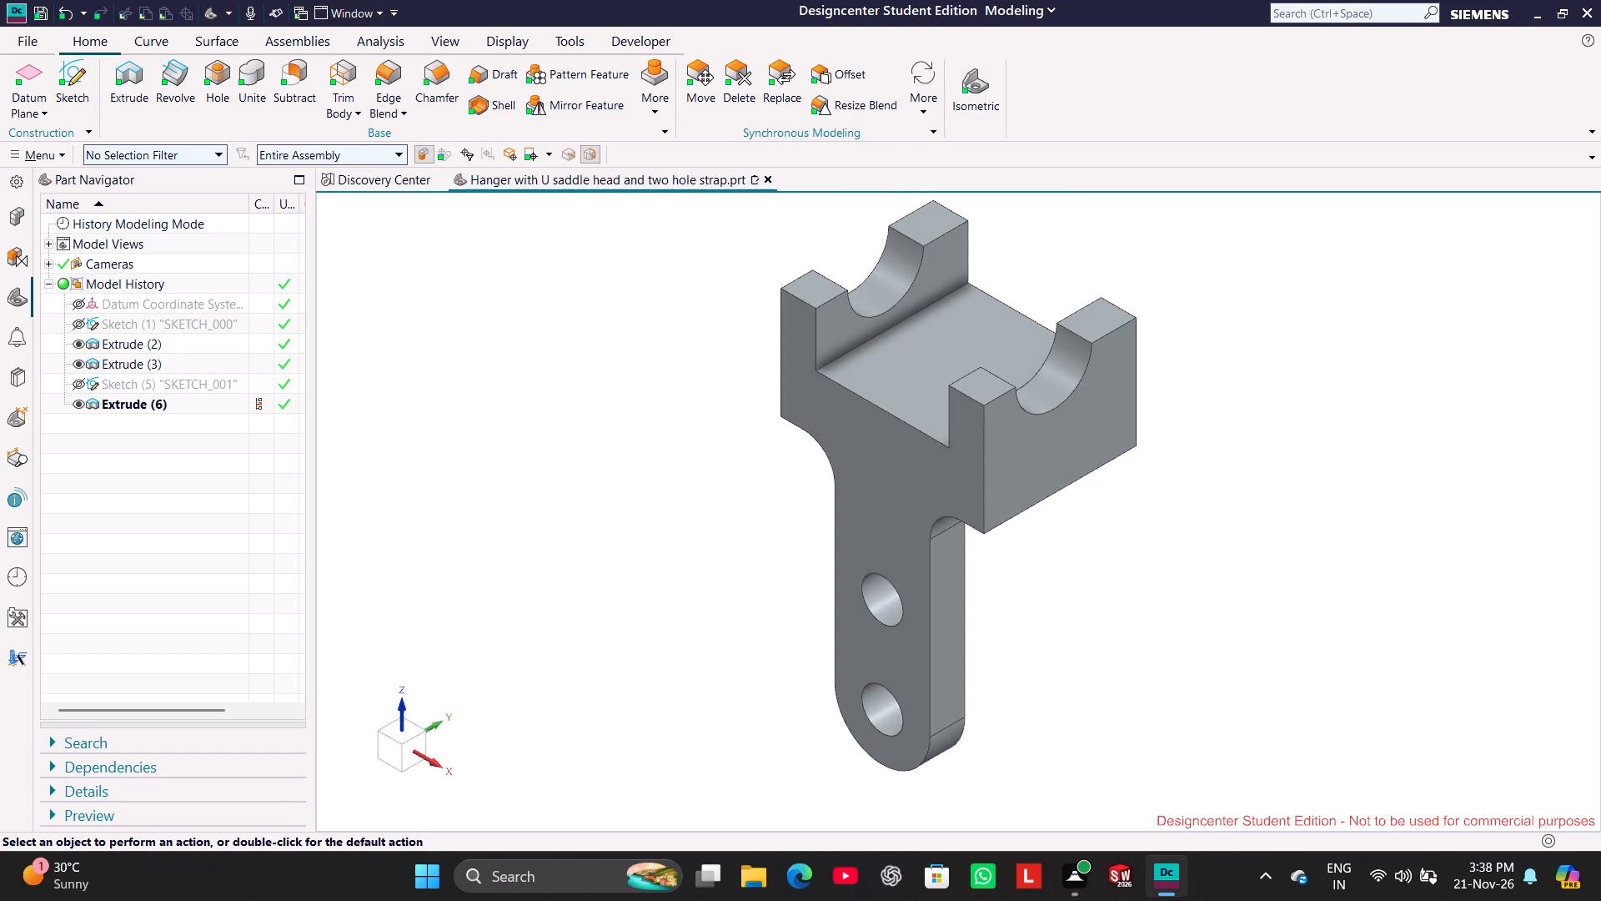
Stop the journal recording.
click(646, 43)
click(886, 88)
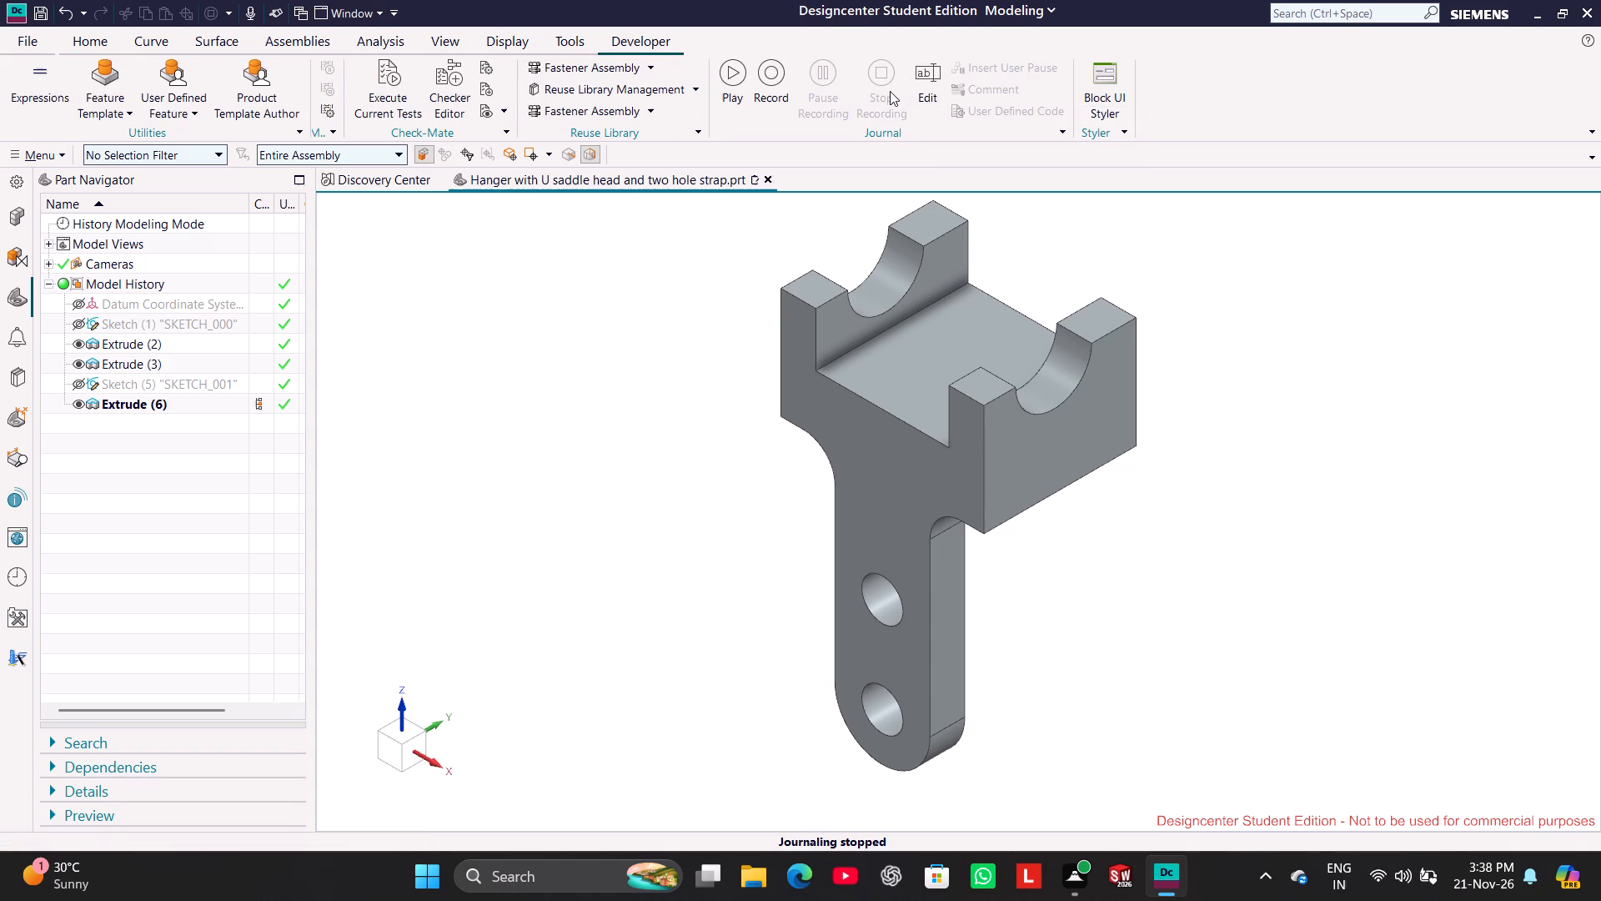
Save the hanger part file.
click(37, 16)
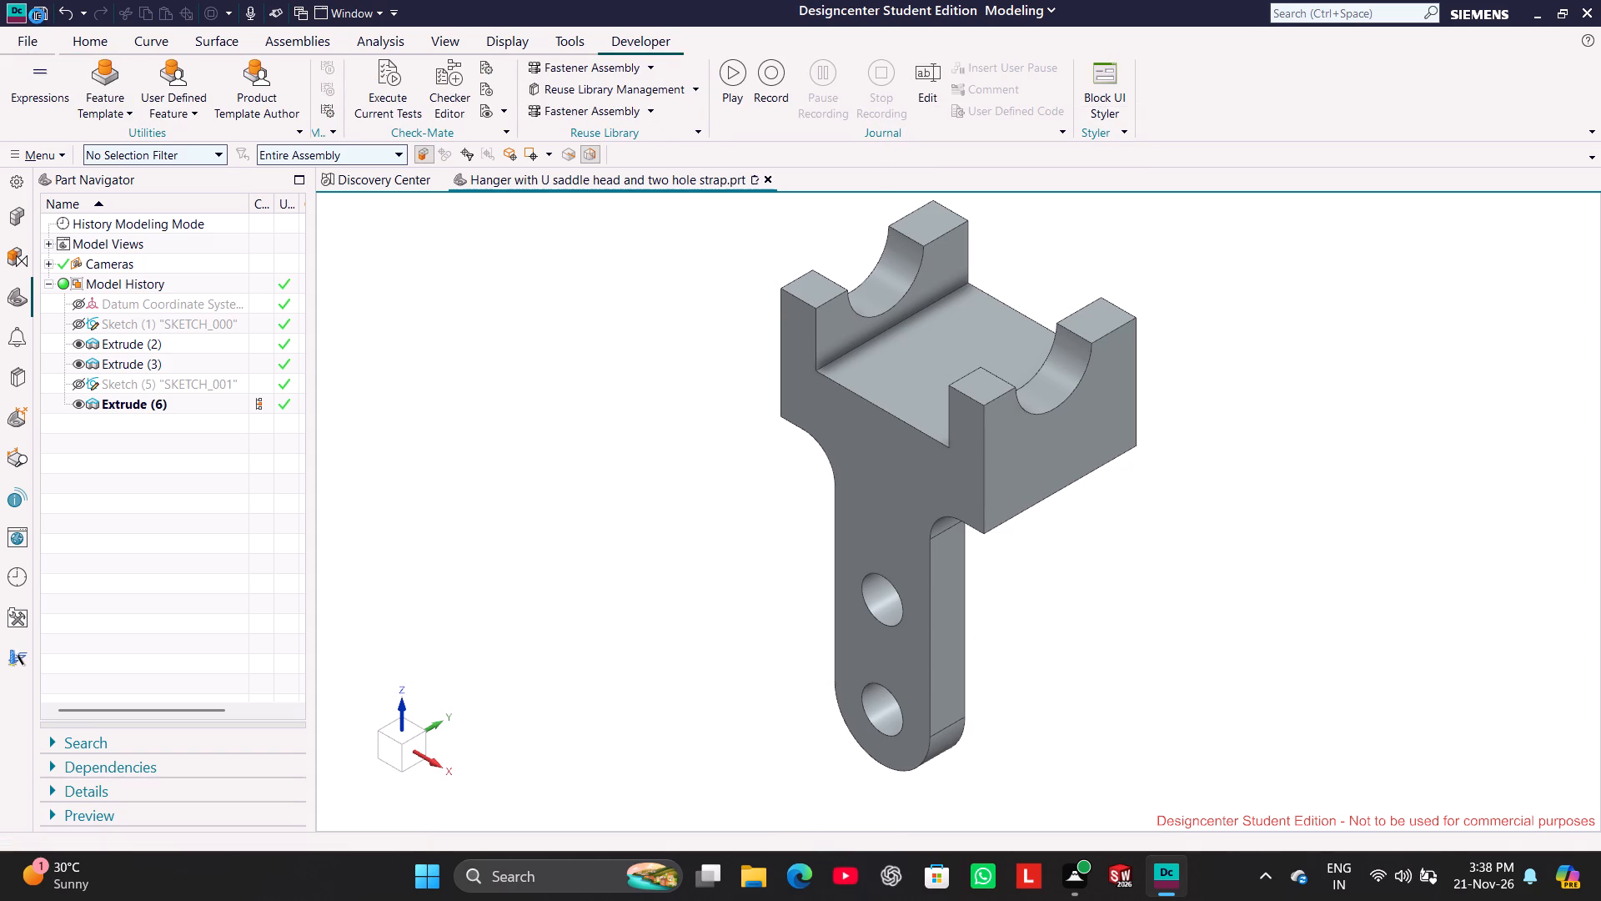
click(37, 16)
click(88, 46)
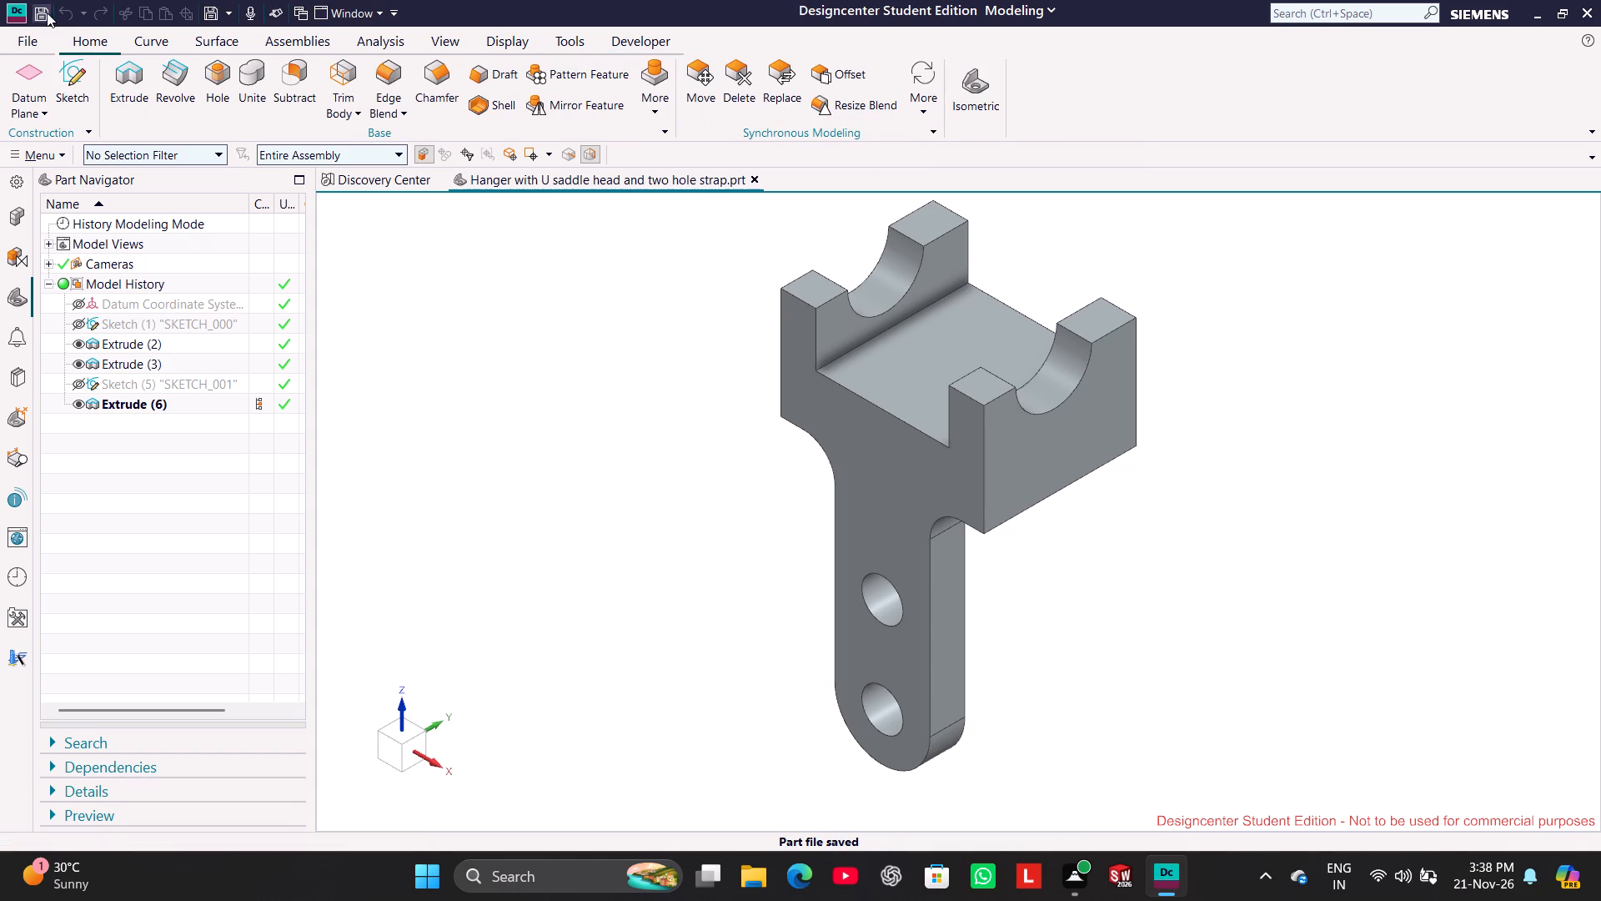
click(47, 13)
Print the current display with Microsoft Print to PDF, saving it in Tasks Done as "Hanger with U saddle head and two hole strap".
click(41, 43)
click(113, 227)
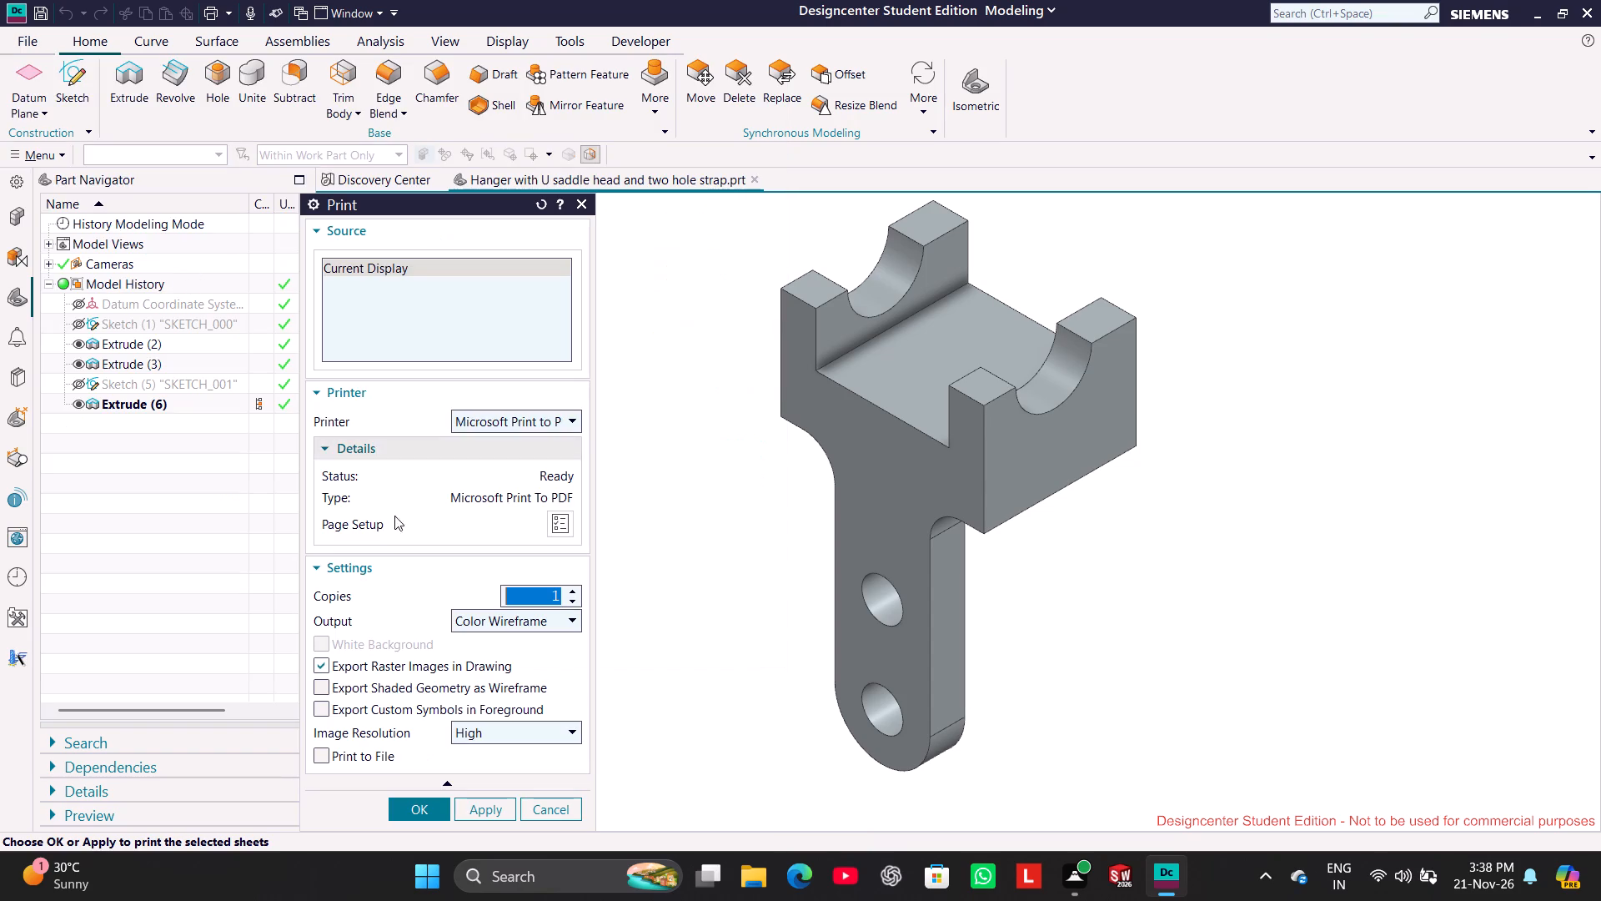
click(418, 803)
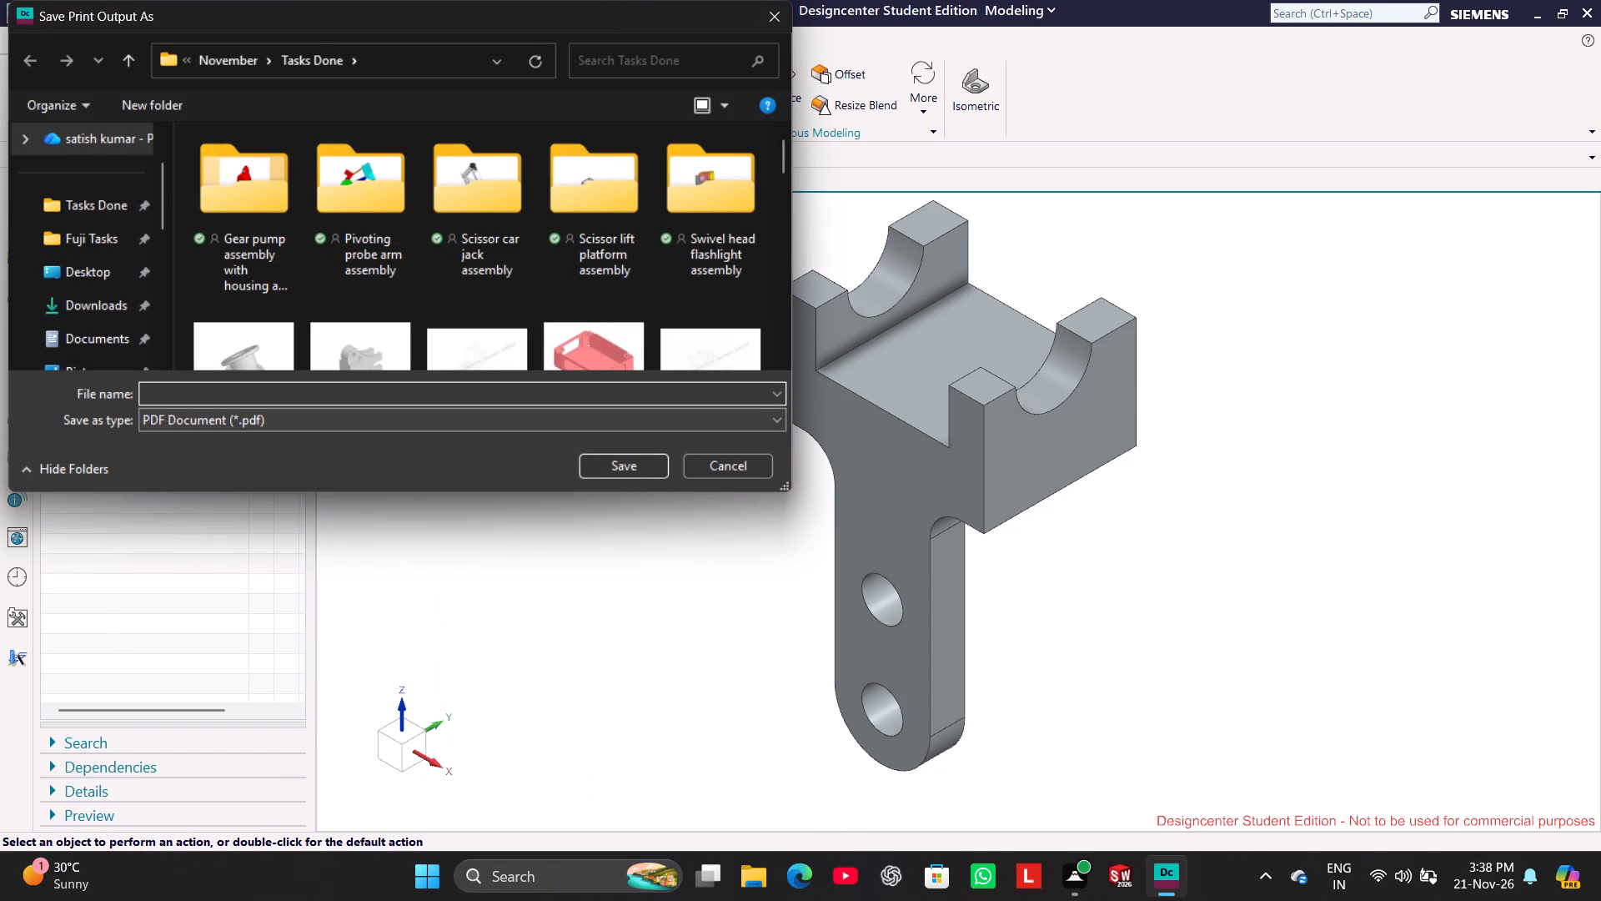
right_click(250, 387)
click(366, 481)
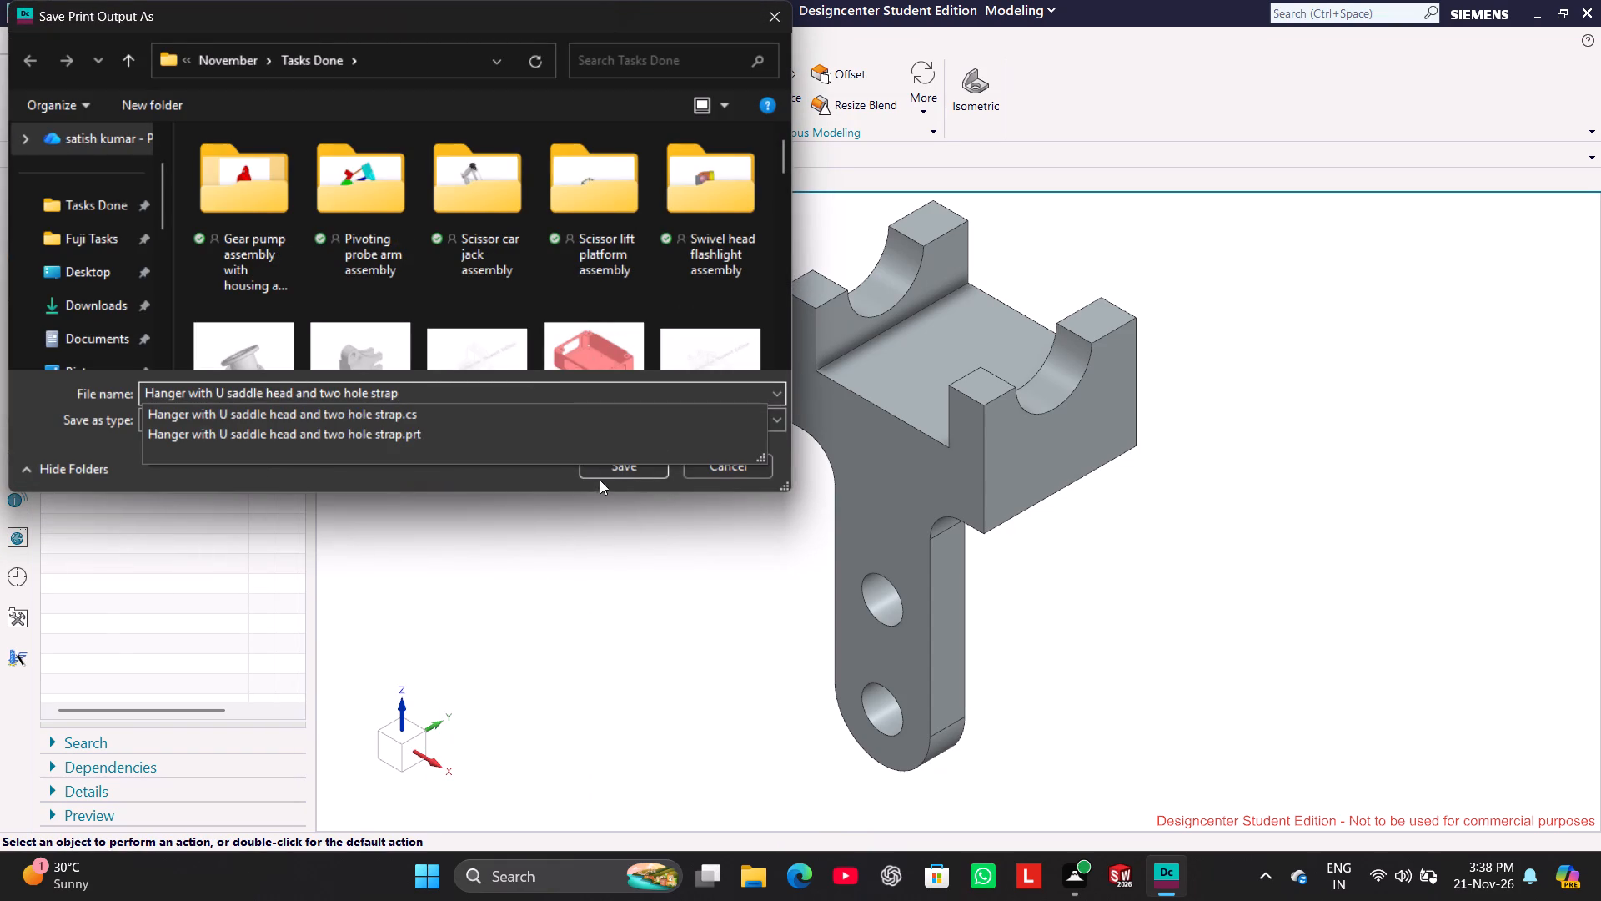
click(611, 468)
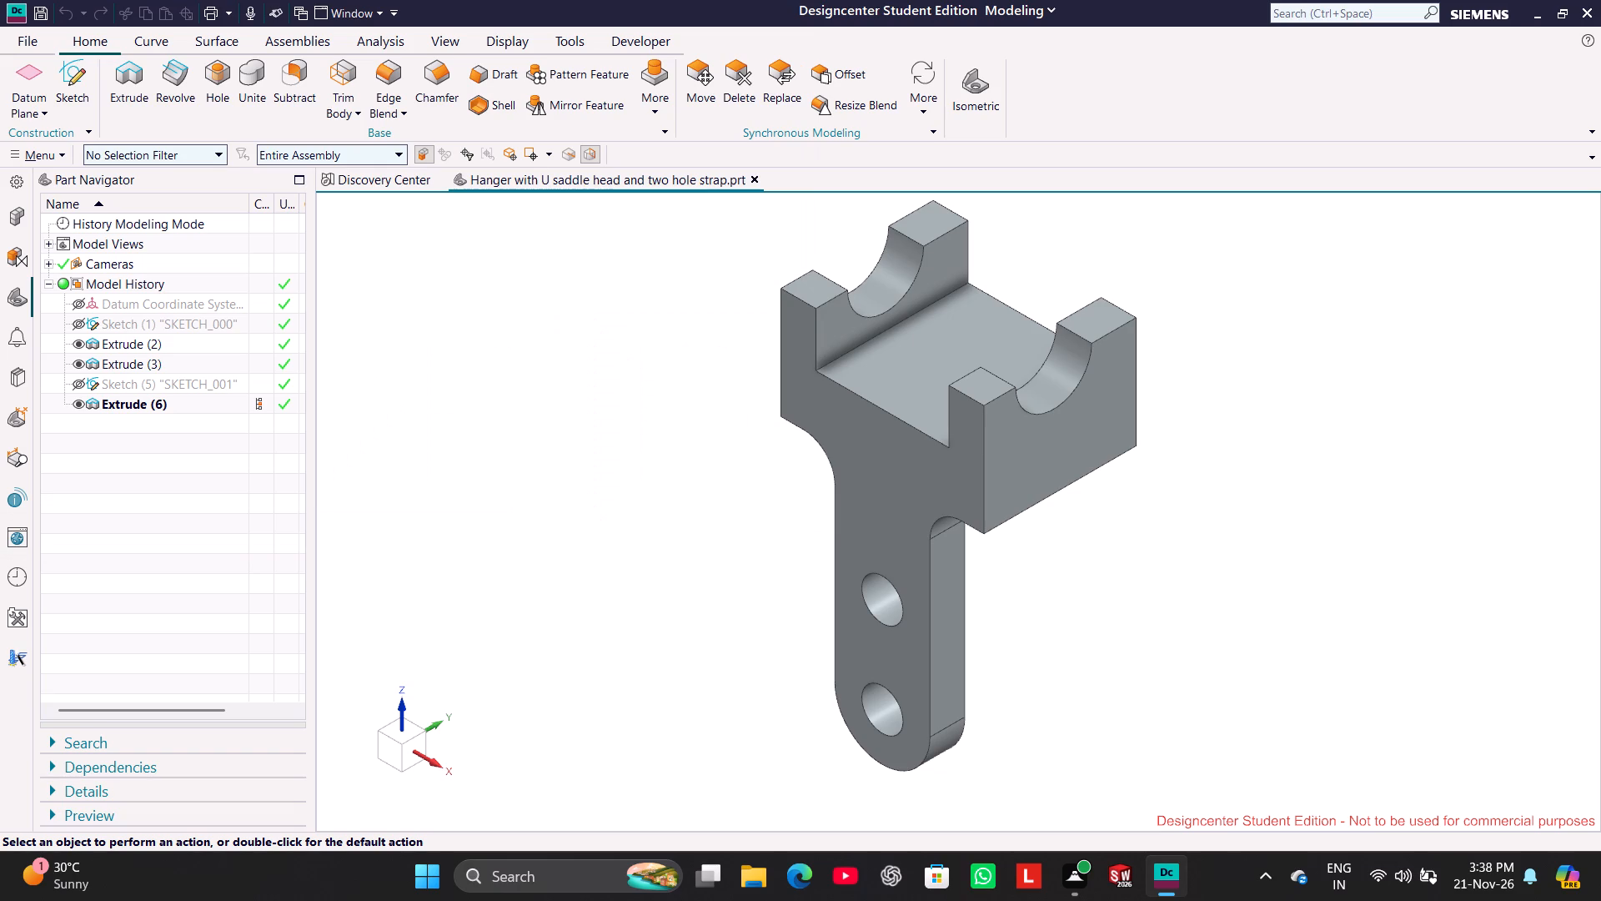
Close the hanger part.
click(755, 179)
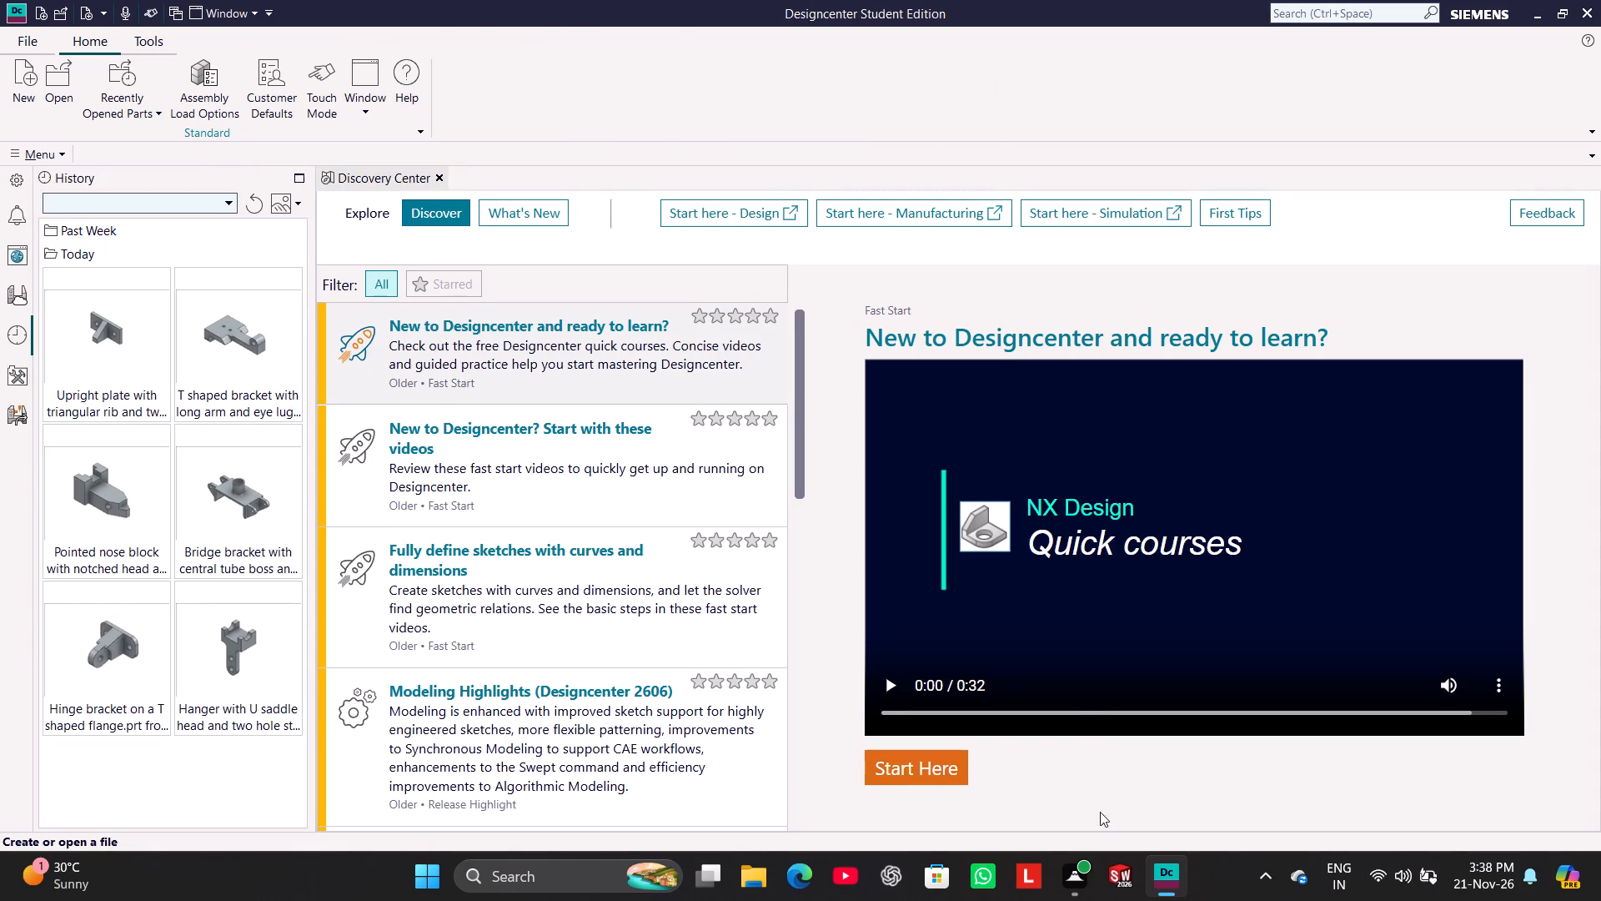